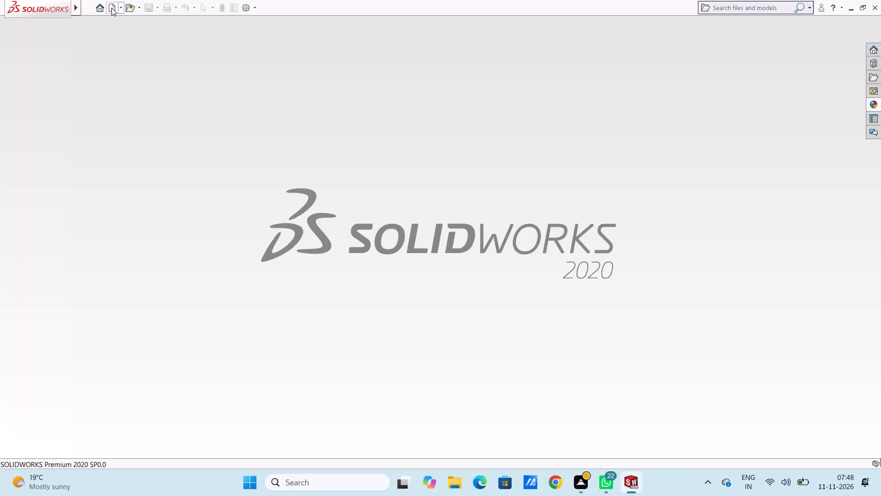
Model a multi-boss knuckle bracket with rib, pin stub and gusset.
Create a new part document.
left_click(112, 8)
left_click(373, 360)
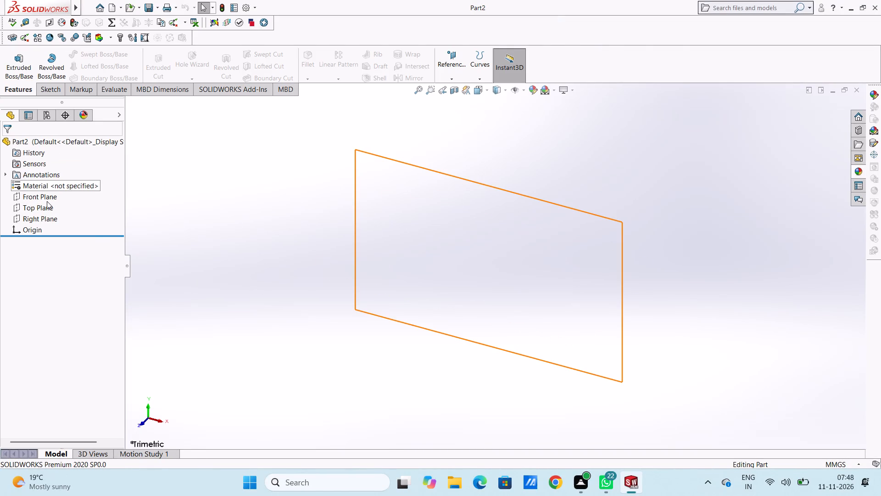
Start a sketch on the Right Plane.
left_click(47, 219)
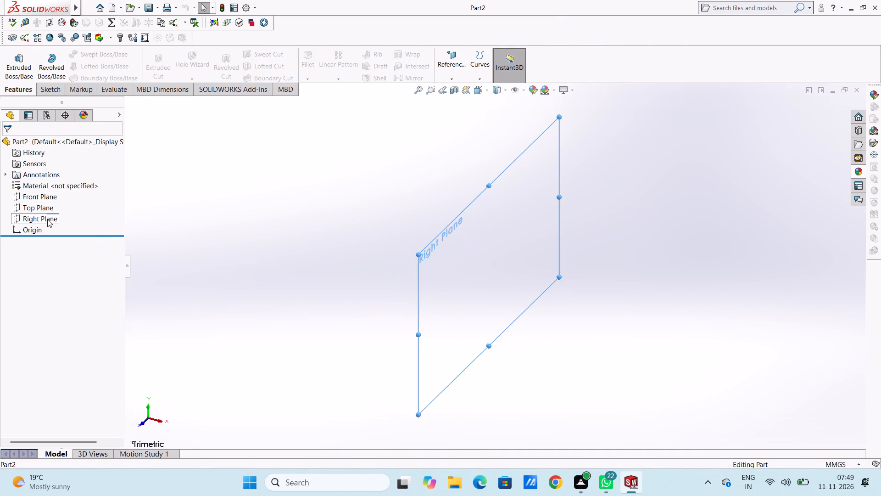
left_click(56, 204)
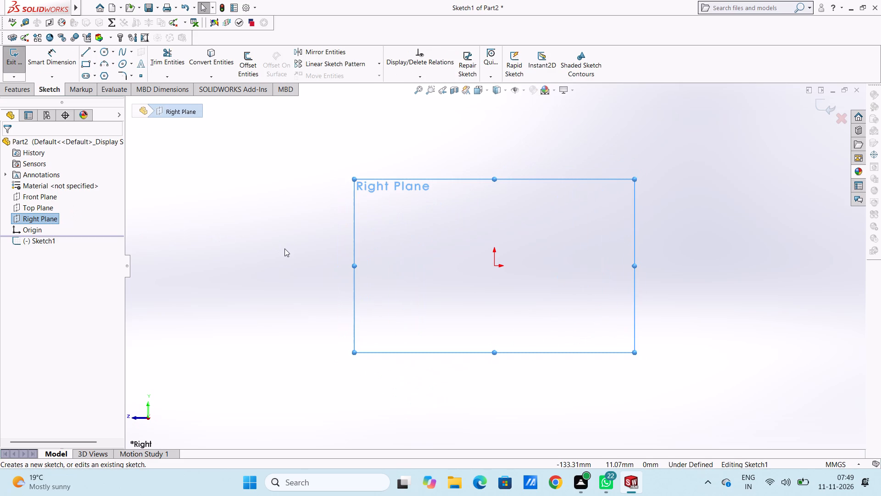
left_click(284, 248)
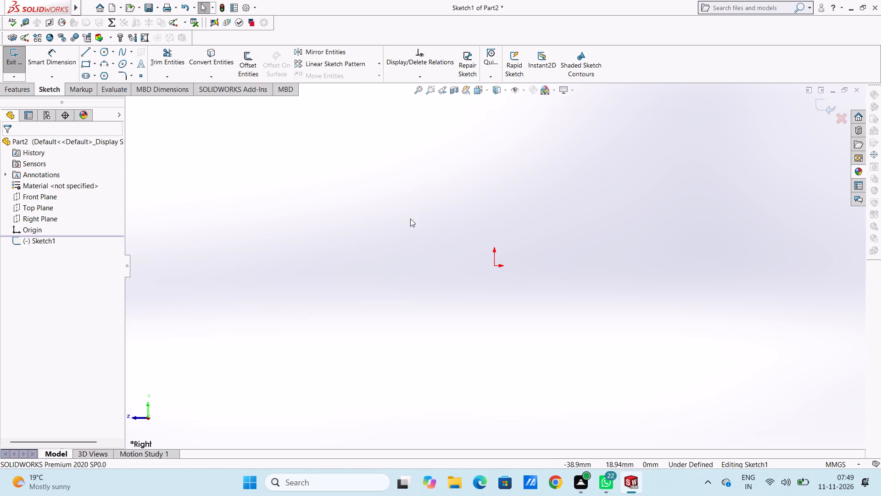
Sketch two concentric circles centred on the origin, one with a radius of about 31.6 mm and one with a radius of 36 mm.
left_click(103, 51)
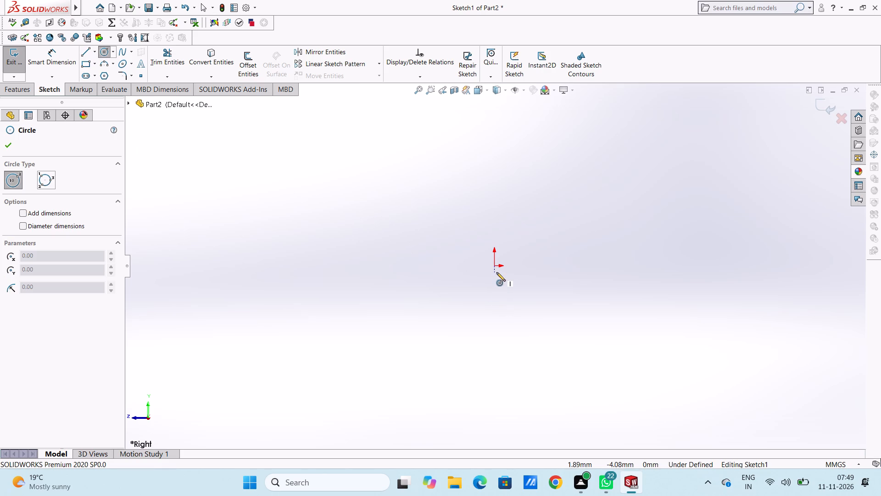
left_click(493, 267)
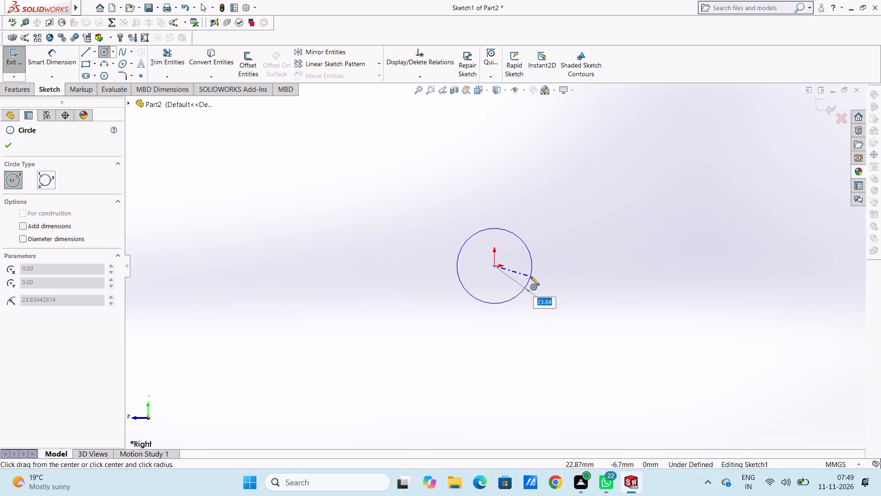
left_click(537, 241)
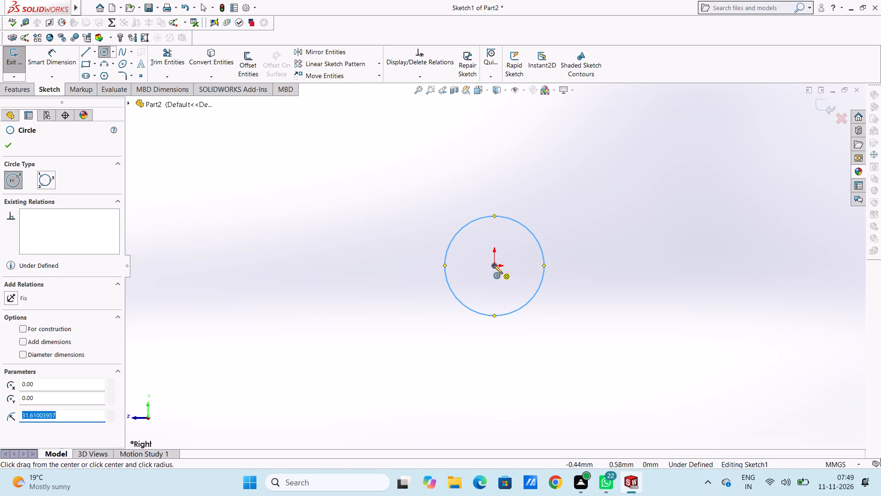
left_click(494, 265)
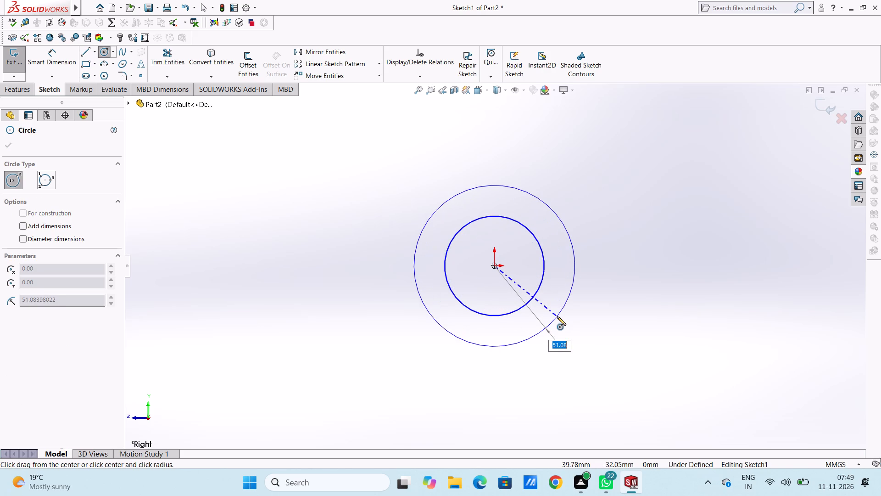
type("36")
key("Return")
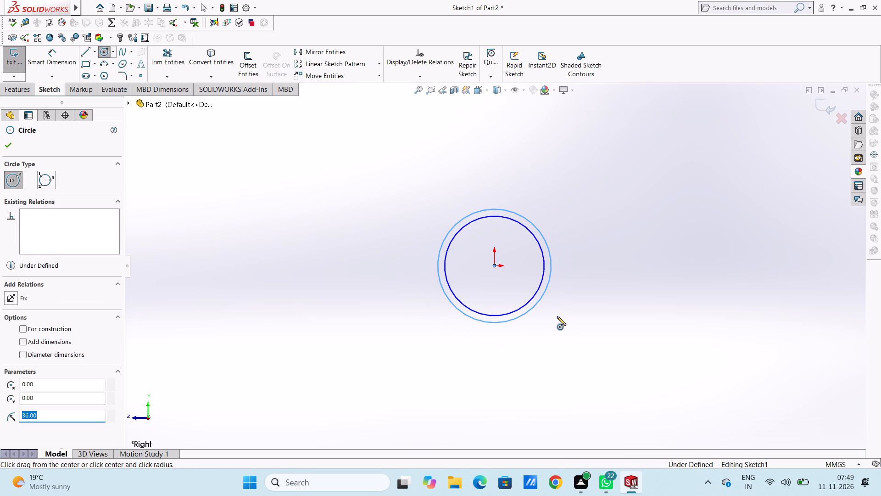
right_click(364, 191)
double_click(371, 197)
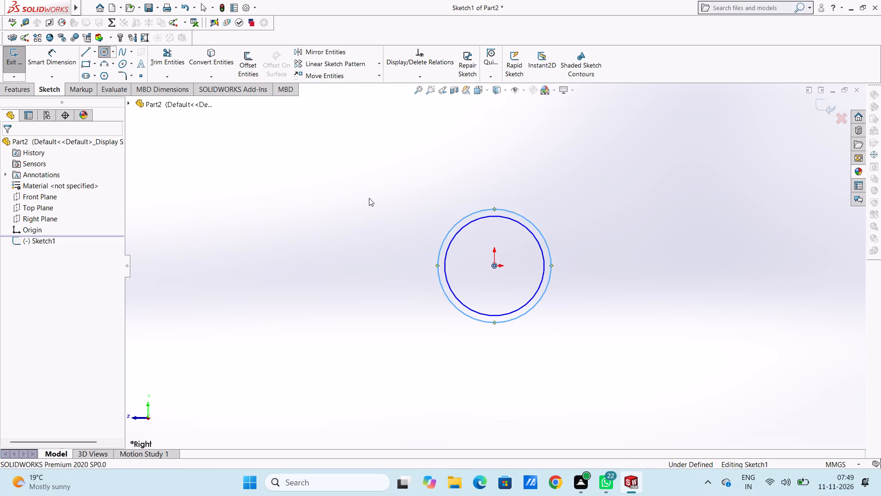
Add a 72 mm diameter dimension to the outer circle.
left_click(61, 53)
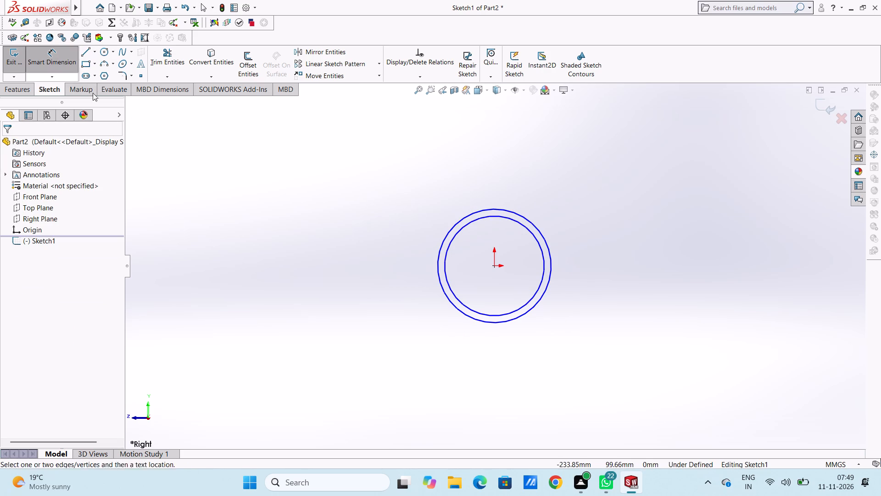
scroll(551, 317, "up", 2)
left_click(528, 292)
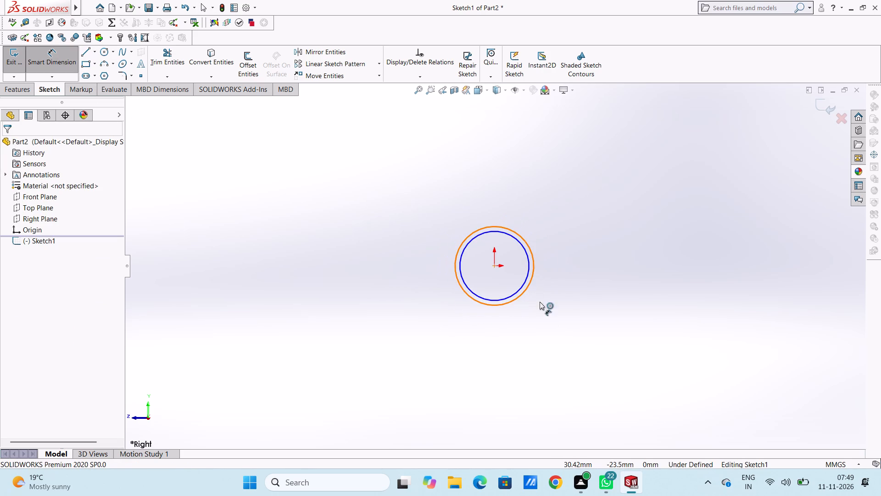
left_click(629, 383)
left_click(591, 368)
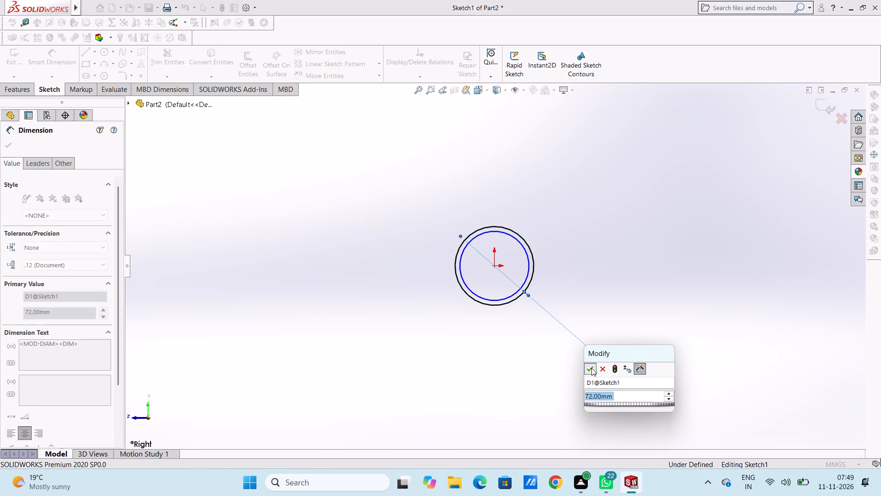
left_click(574, 363)
Dimension the inner circle's diameter as 52 mm.
scroll(498, 247, "down", 4)
left_click(525, 228)
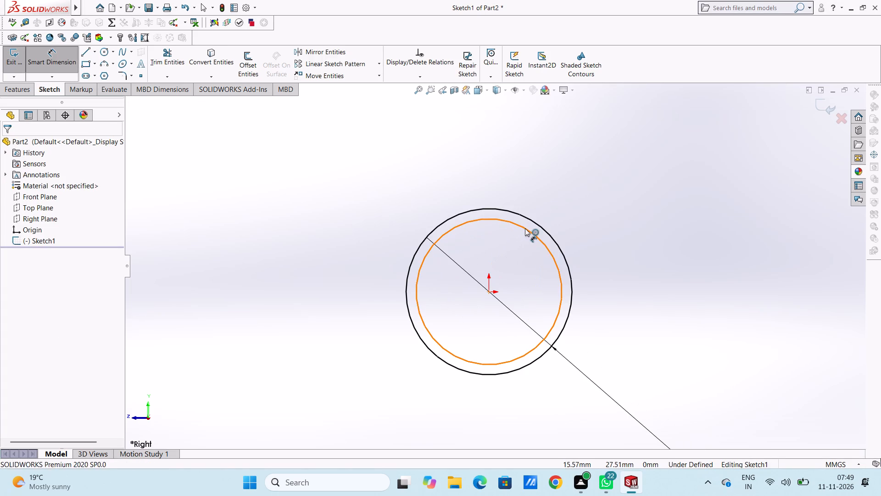
scroll(652, 173, "up", 3)
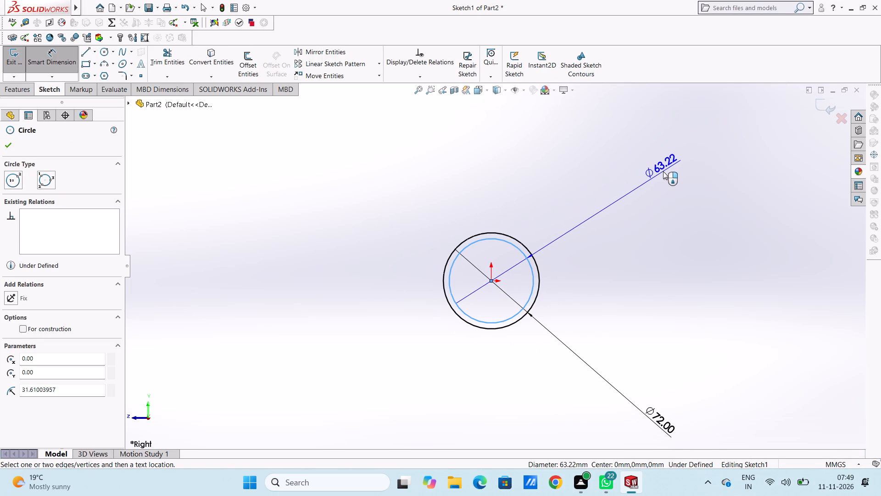
left_click(673, 169)
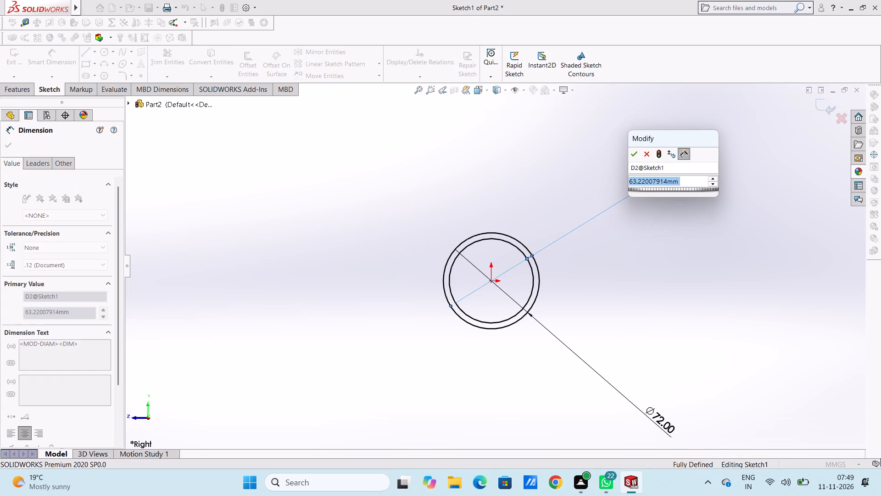
type("52")
key("Return")
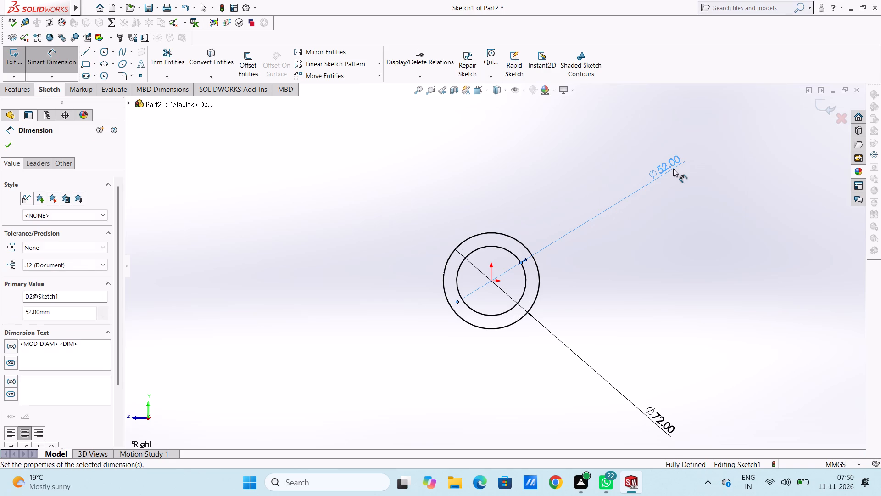
left_click(457, 179)
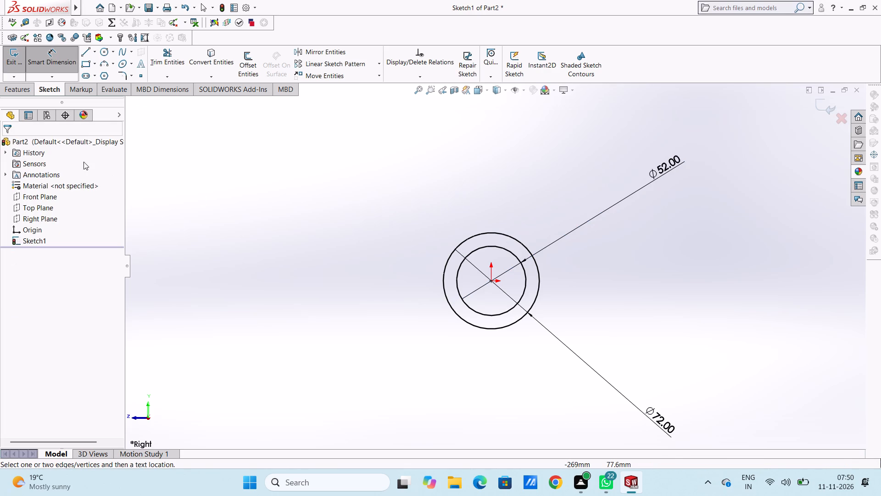
left_click(68, 60)
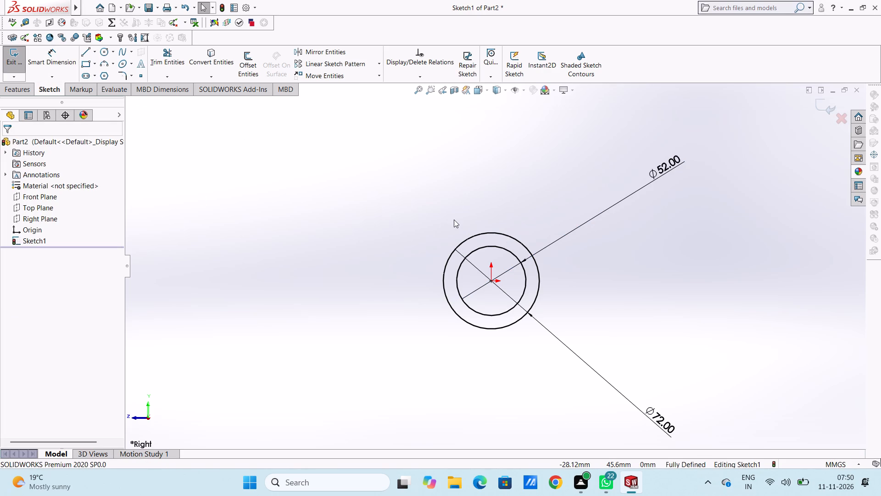
Sketch a third circle centred on the origin inside the other two, with a radius of about 13 mm.
left_click(108, 51)
scroll(521, 271, "down", 4)
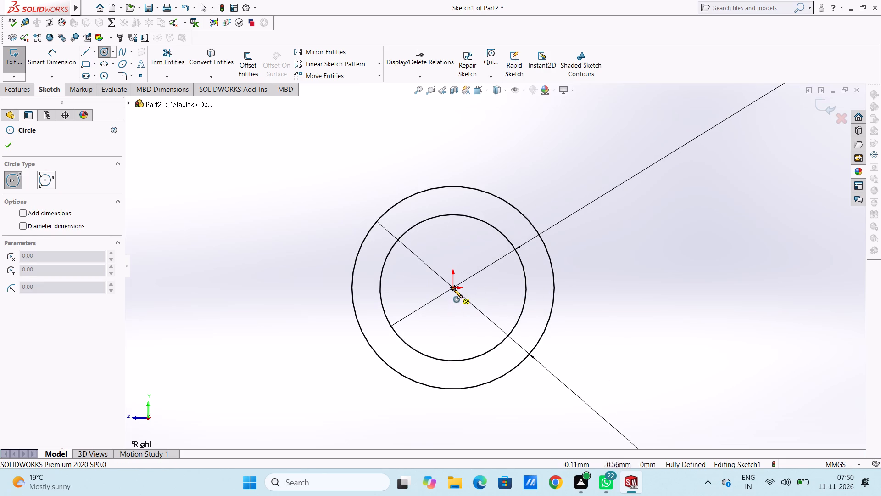
left_click(453, 288)
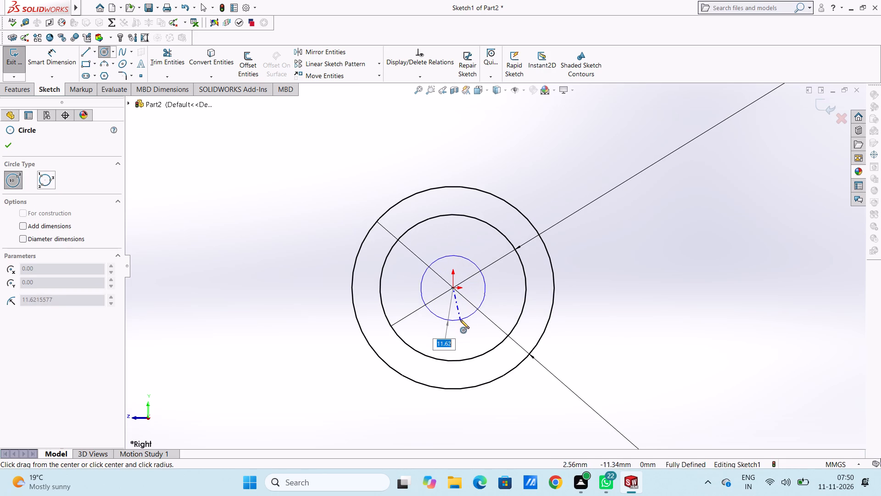
left_click(461, 324)
right_click(654, 238)
left_click(660, 247)
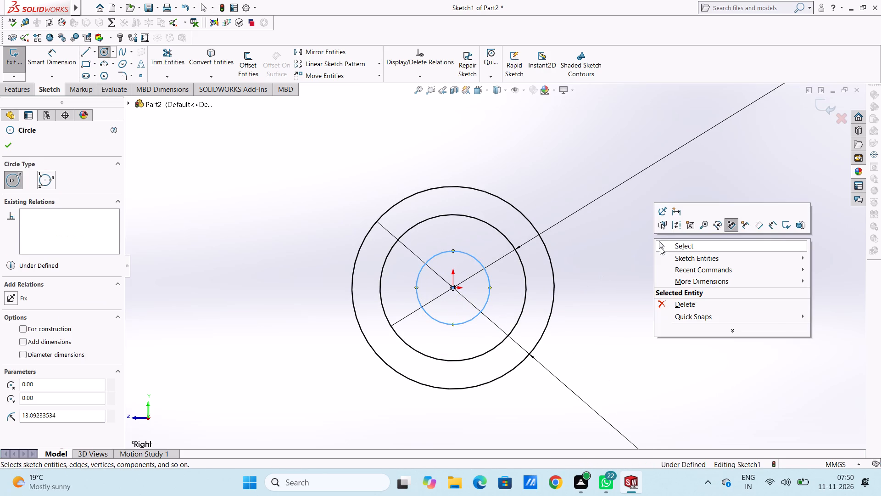
left_click(625, 260)
Dimension the smallest circle's diameter as 28 mm.
scroll(625, 260, "up", 6)
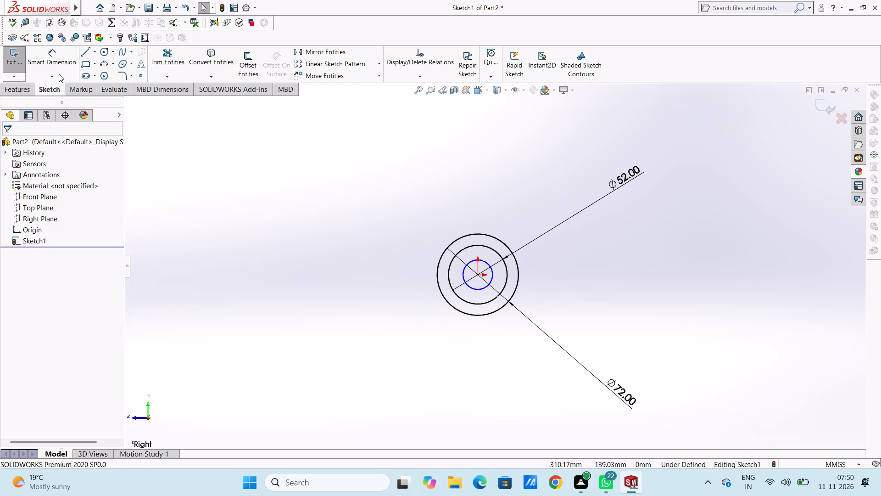
left_click(50, 58)
left_click(480, 289)
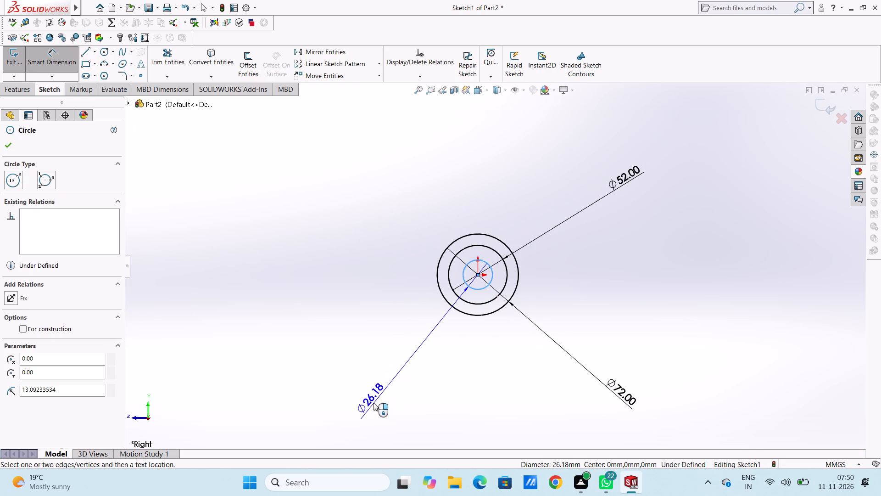
left_click(374, 403)
type("28")
key("Return")
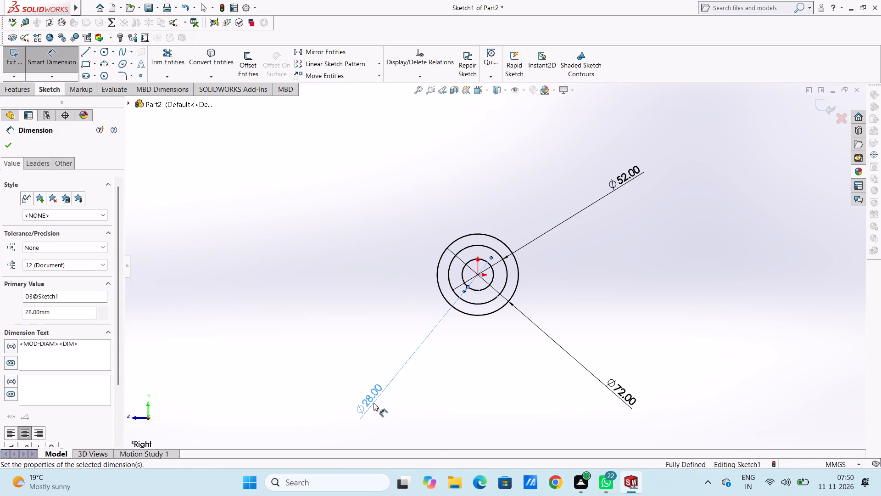
left_click(392, 300)
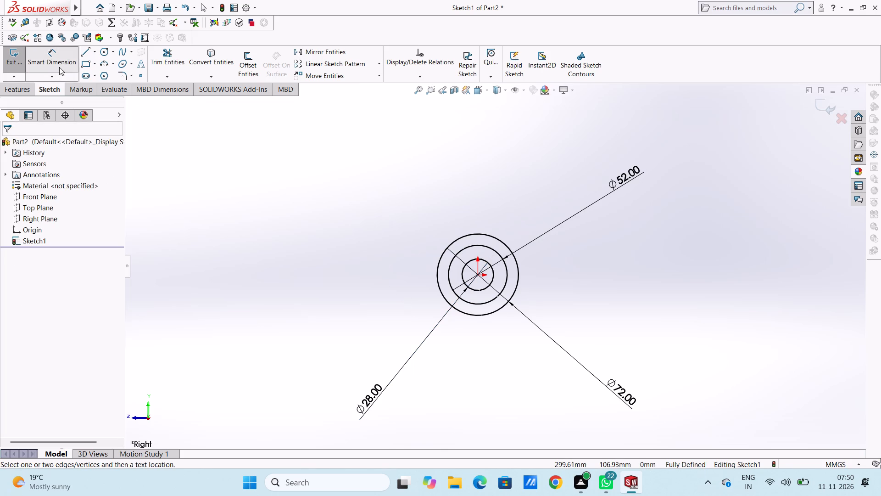
left_click(59, 67)
Move the 52 mm diameter dimension to the lower-left side of the circles, beyond the 28 mm dimension.
scroll(458, 273, "up", 4)
scroll(497, 267, "down", 5)
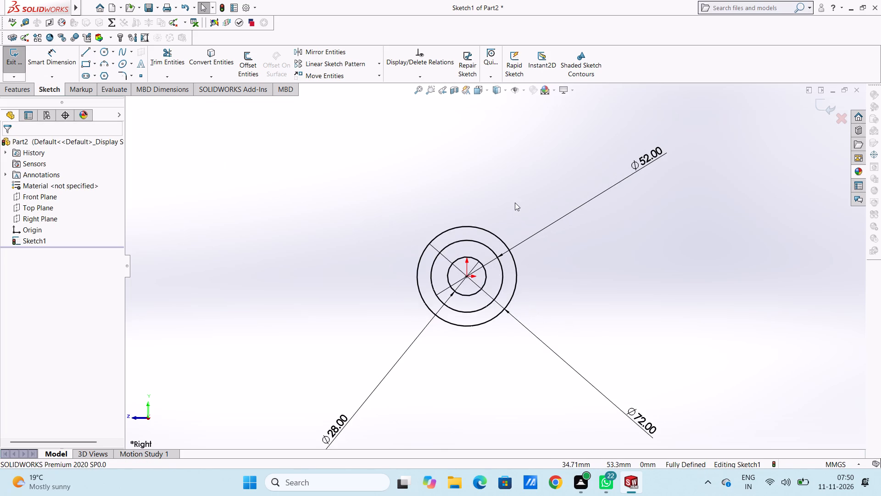
scroll(515, 203, "down", 1)
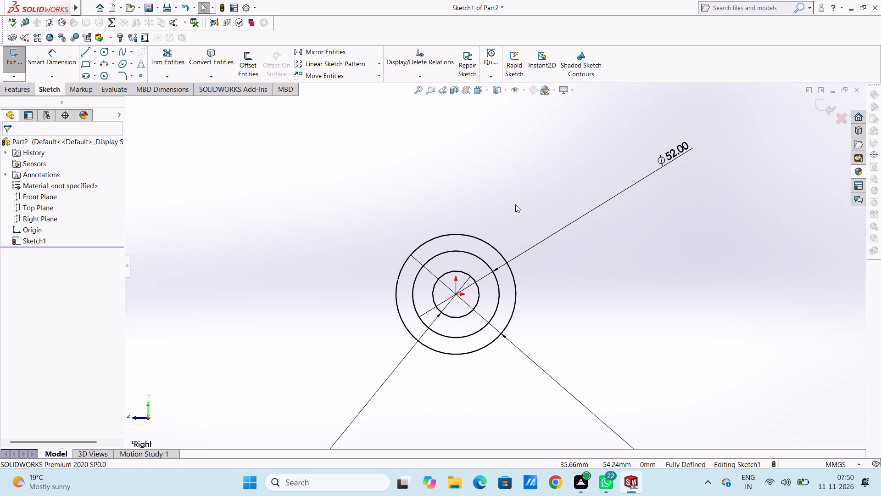
scroll(547, 223, "up", 4)
scroll(555, 230, "down", 3)
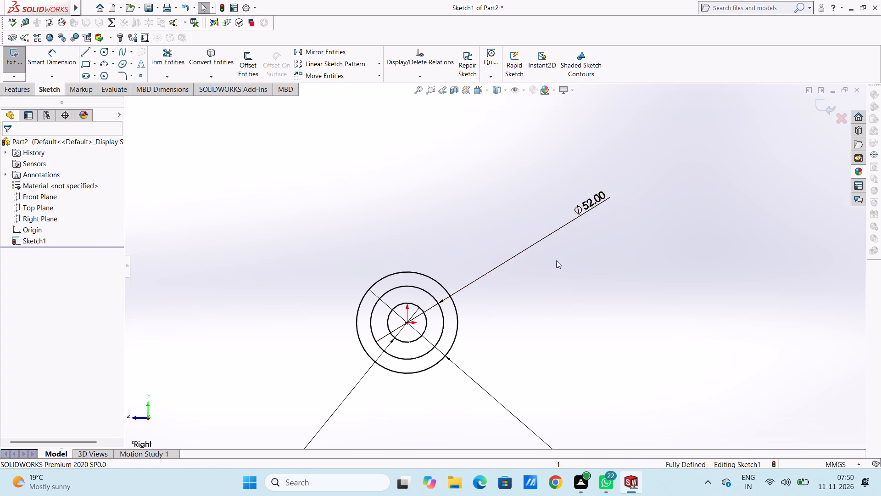
scroll(556, 262, "up", 5)
scroll(463, 313, "down", 3)
left_click_drag(597, 171, 585, 175)
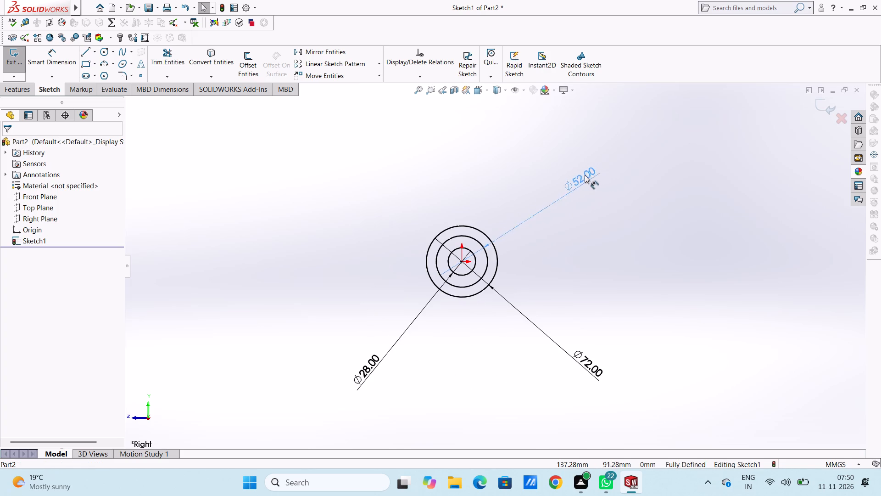
left_click_drag(585, 175, 238, 381)
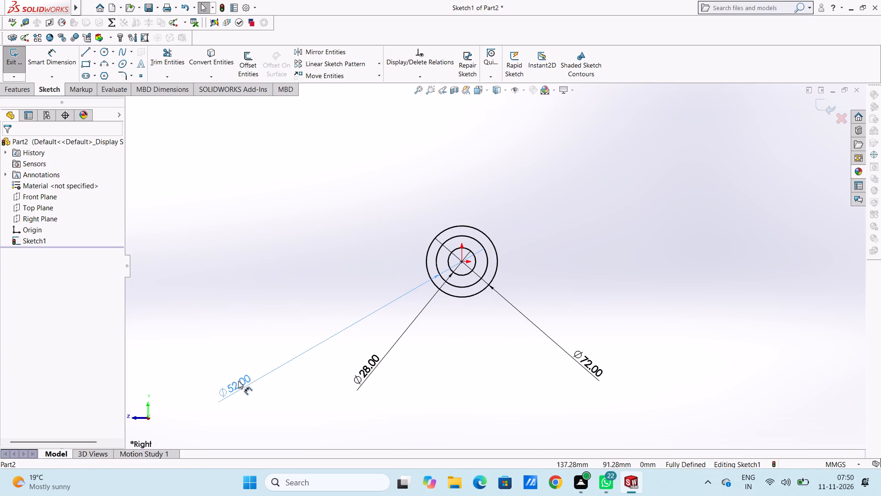
left_click_drag(238, 381, 235, 380)
left_click(374, 258)
Move the 72 mm diameter dimension further down so its text sits below the circles, slightly to their right.
scroll(530, 210, "down", 1)
scroll(524, 250, "up", 2)
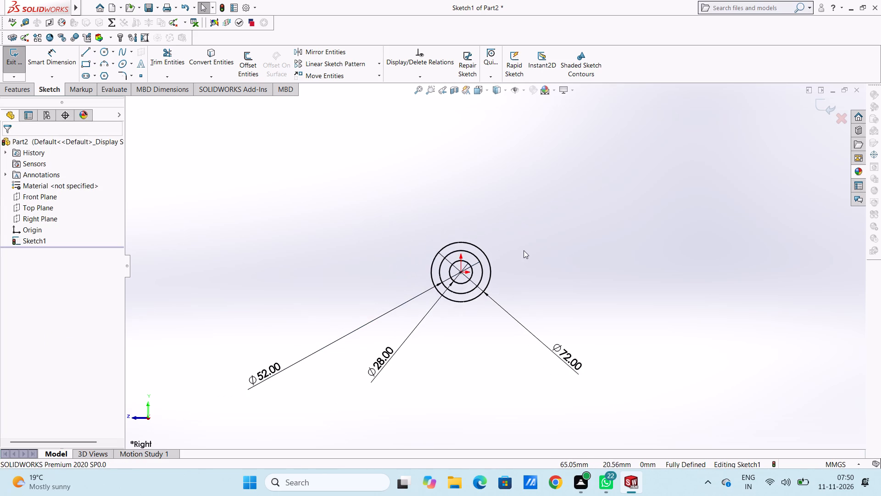
scroll(512, 265, "down", 2)
scroll(576, 248, "up", 4)
scroll(592, 220, "down", 2)
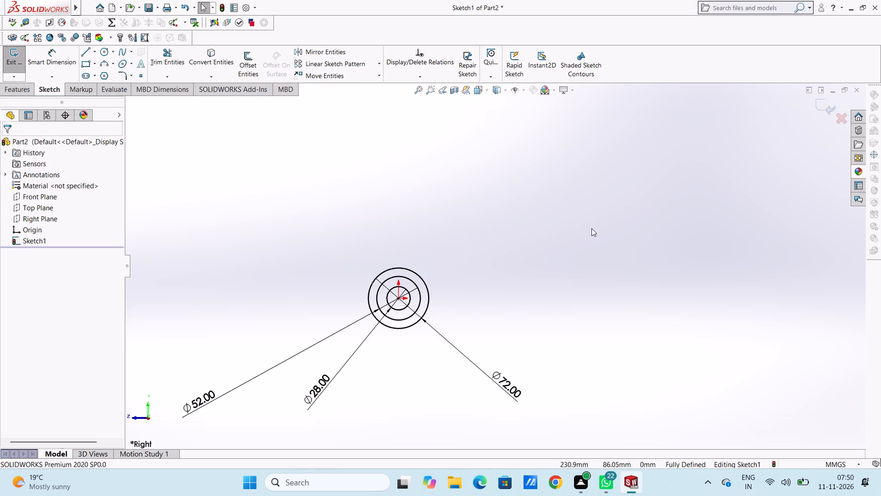
scroll(526, 296, "up", 3)
scroll(491, 330, "down", 2)
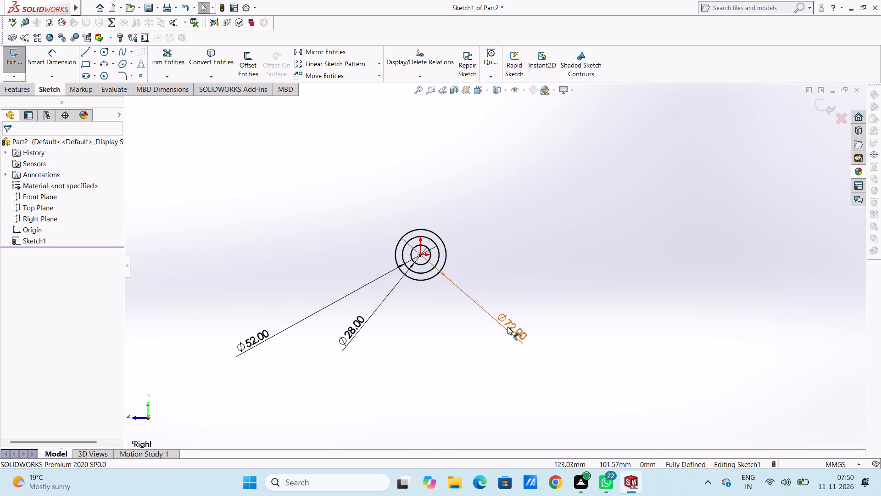
left_click_drag(508, 327, 480, 403)
left_click(526, 312)
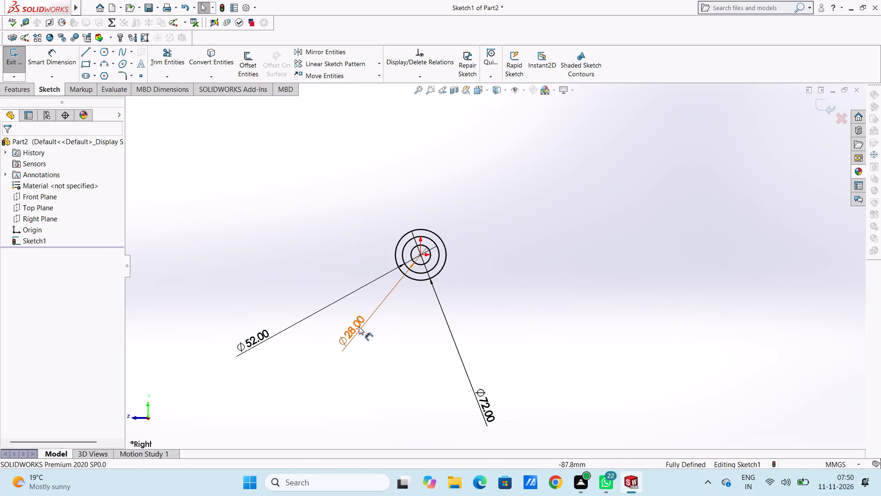
Move the 28 mm diameter dimension further out from the circles, down and to the left, so its text sits below the 52 mm dimension.
left_click_drag(359, 327, 301, 403)
left_click(317, 337)
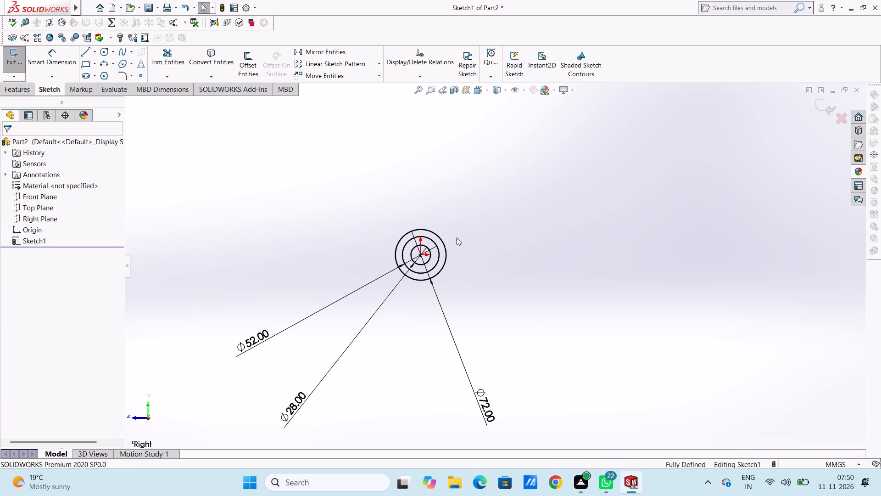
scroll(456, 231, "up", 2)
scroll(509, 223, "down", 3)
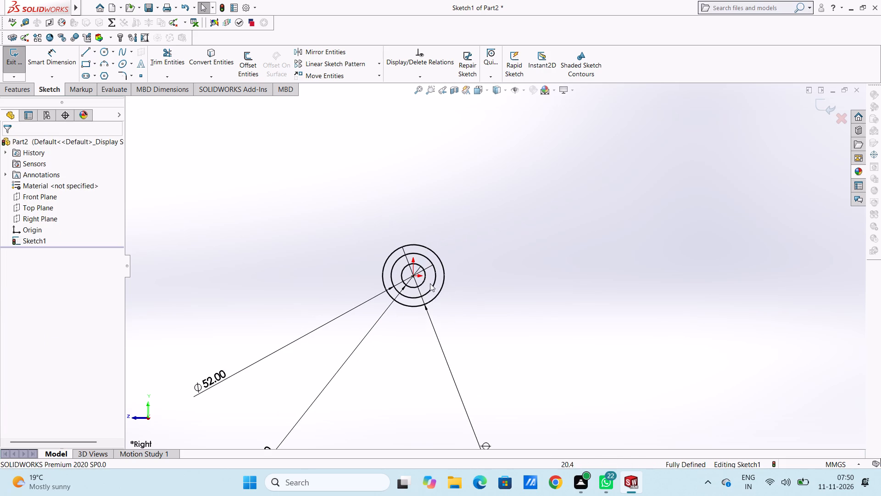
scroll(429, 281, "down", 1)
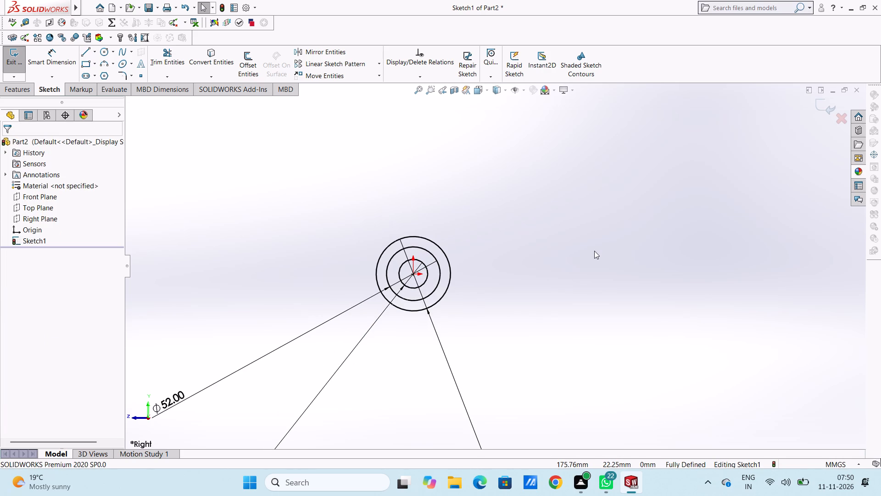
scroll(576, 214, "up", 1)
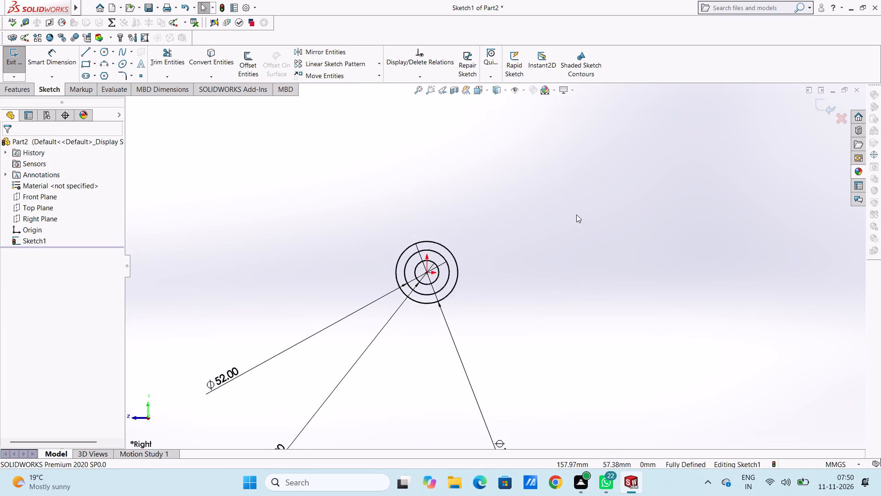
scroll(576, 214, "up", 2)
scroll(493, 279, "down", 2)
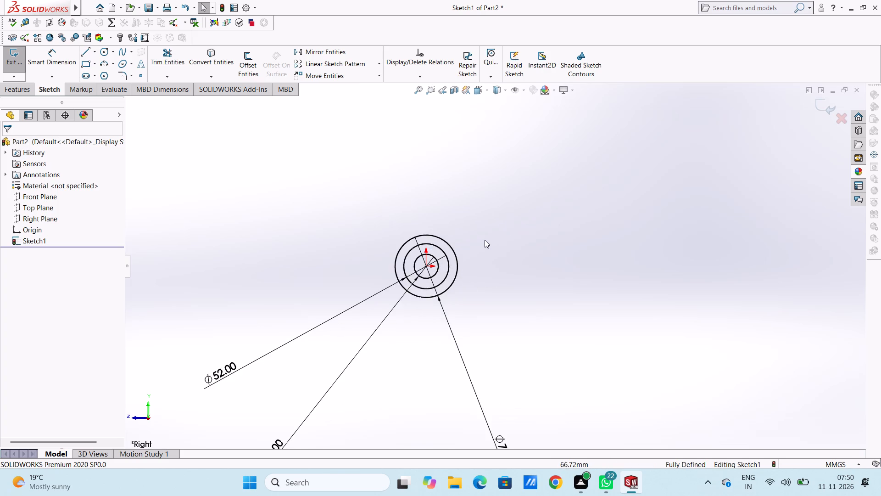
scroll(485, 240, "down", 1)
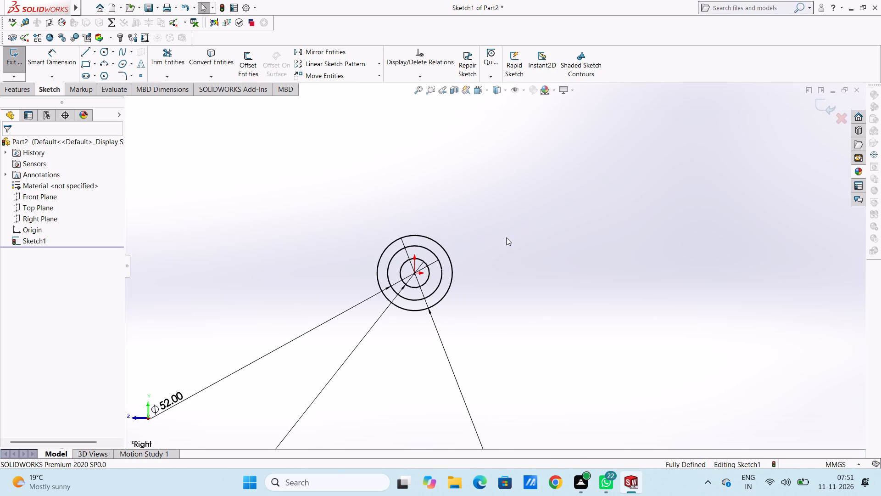
Sketch a horizontal line 135 mm long above the circles, starting directly above the origin and running to the right.
left_click(86, 53)
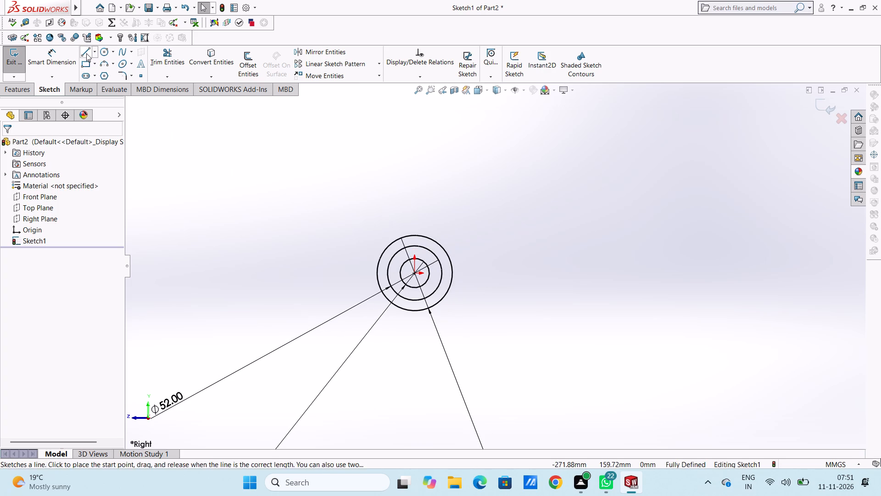
left_click(416, 151)
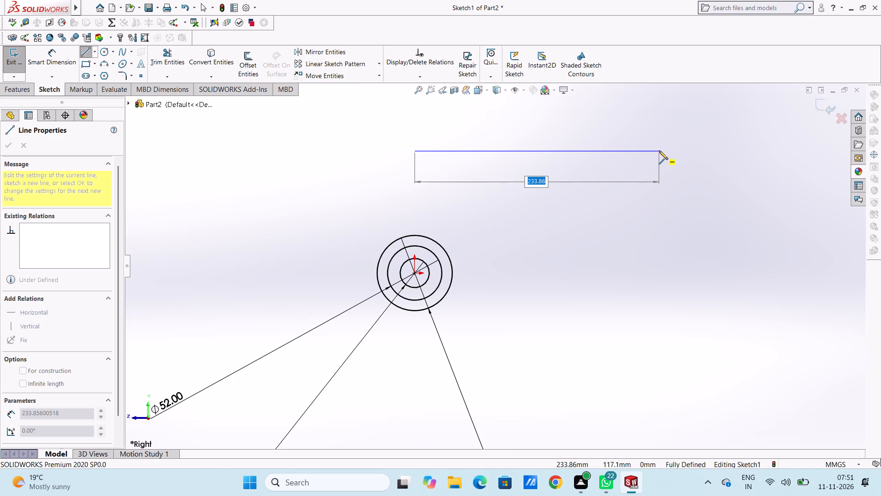
key("4")
type("35")
key("BackSpace")
key("BackSpace")
key("BackSpace")
type("135")
key("Return")
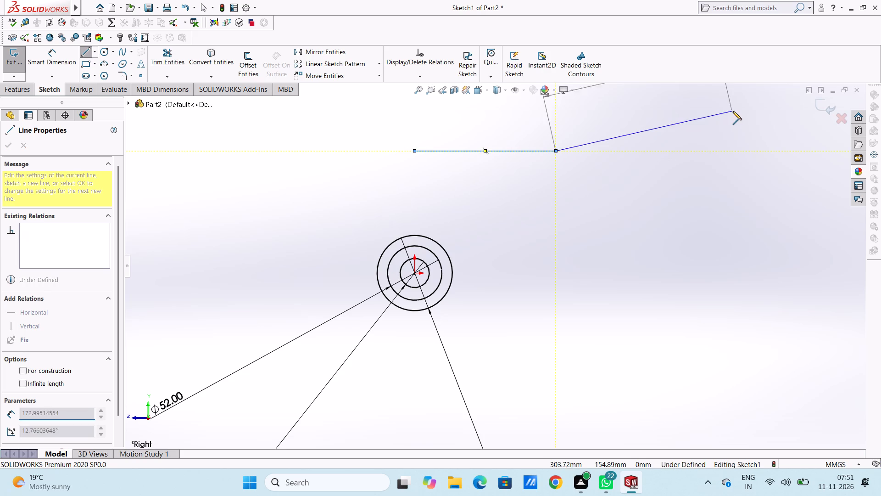
right_click(734, 111)
left_click(741, 121)
left_click(693, 160)
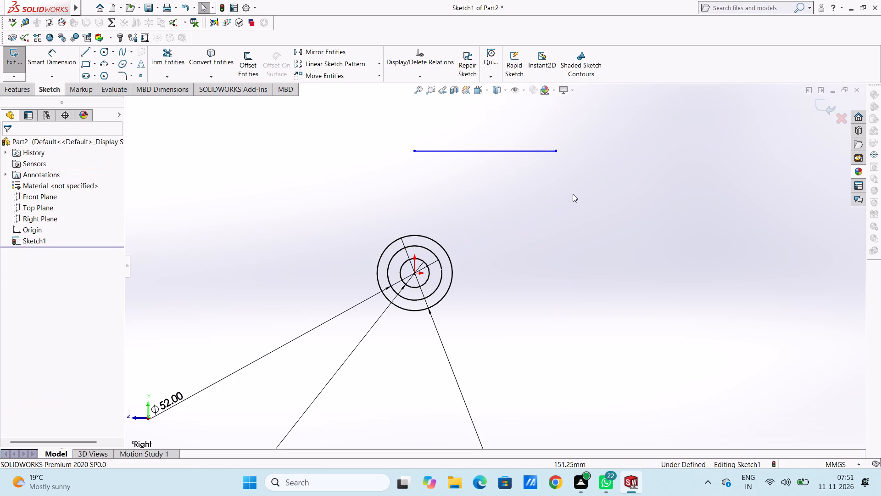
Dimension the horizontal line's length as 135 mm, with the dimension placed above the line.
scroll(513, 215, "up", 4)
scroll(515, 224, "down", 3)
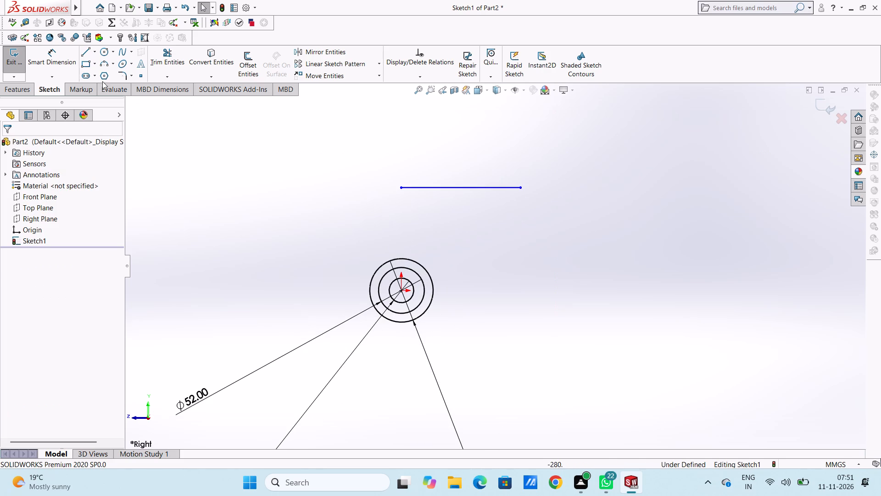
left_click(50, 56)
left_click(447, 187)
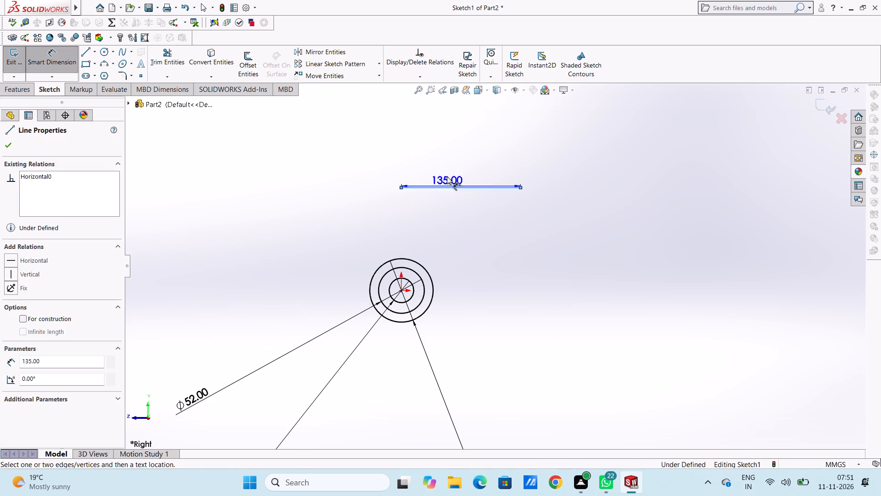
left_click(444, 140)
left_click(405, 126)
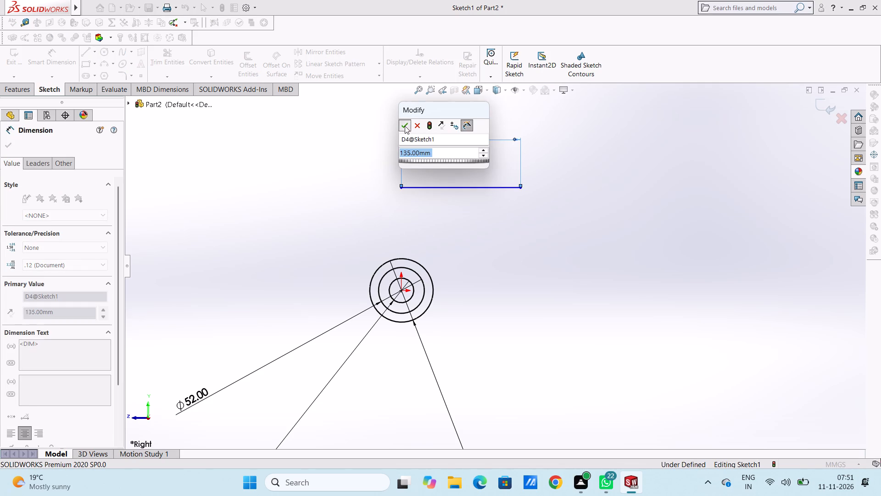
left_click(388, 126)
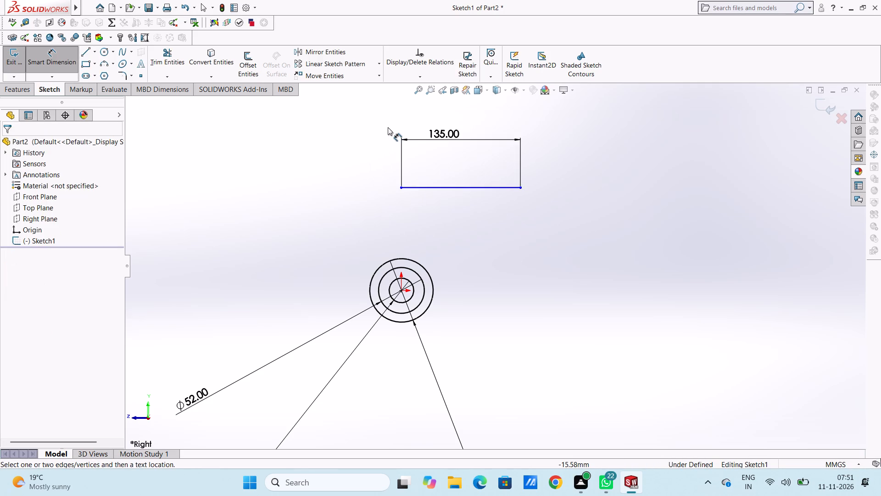
Dimension the vertical distance from the origin to the horizontal line as 41 mm, placed to the left of the circles.
left_click(401, 292)
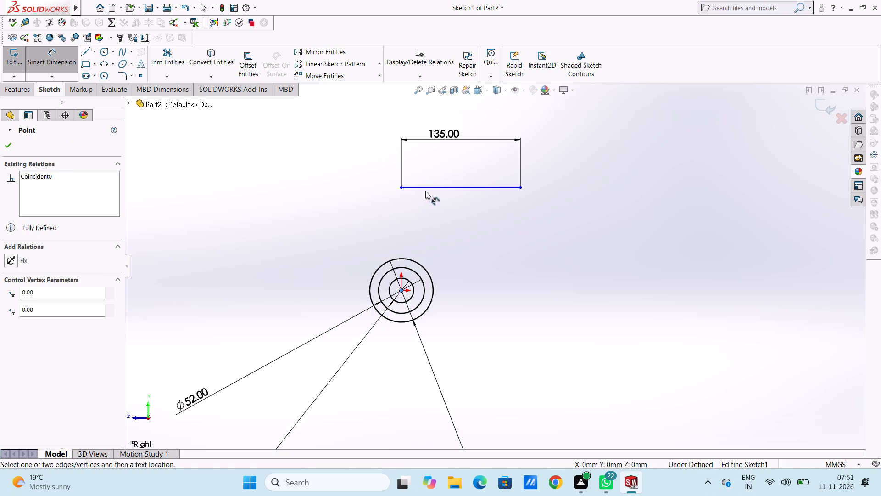
left_click(428, 187)
left_click(269, 197)
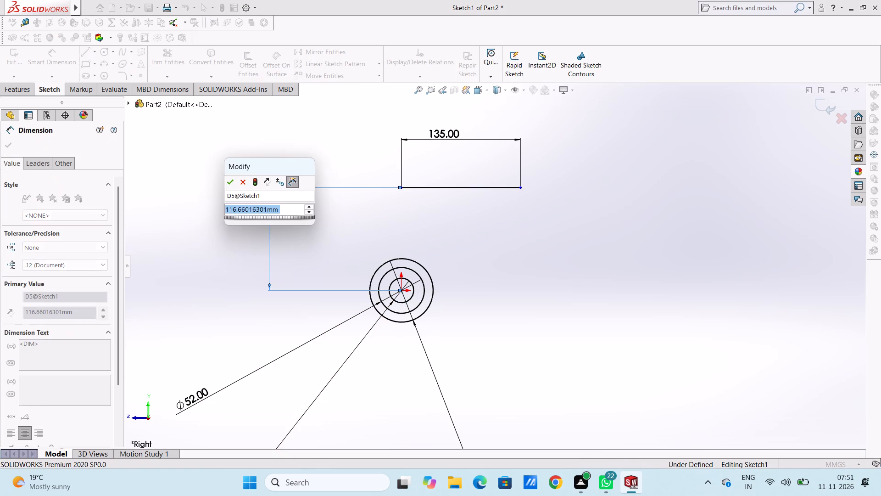
type("41")
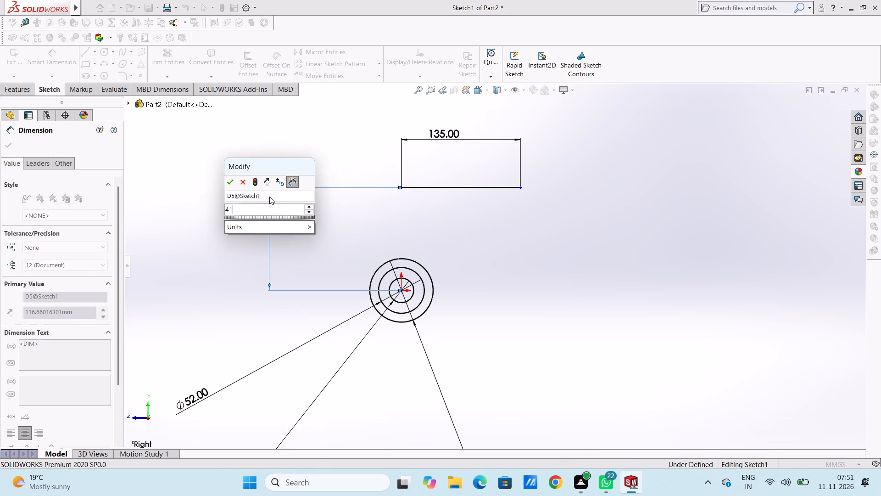
key("Return")
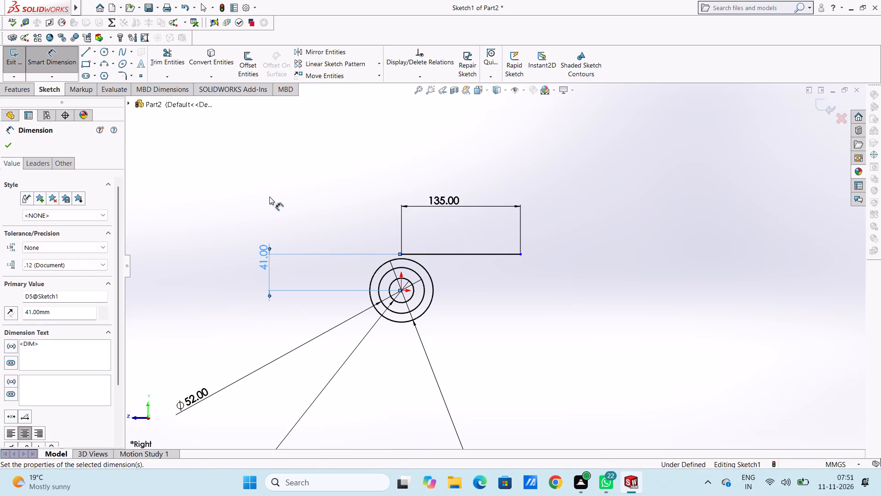
left_click(333, 229)
scroll(429, 309, "down", 4)
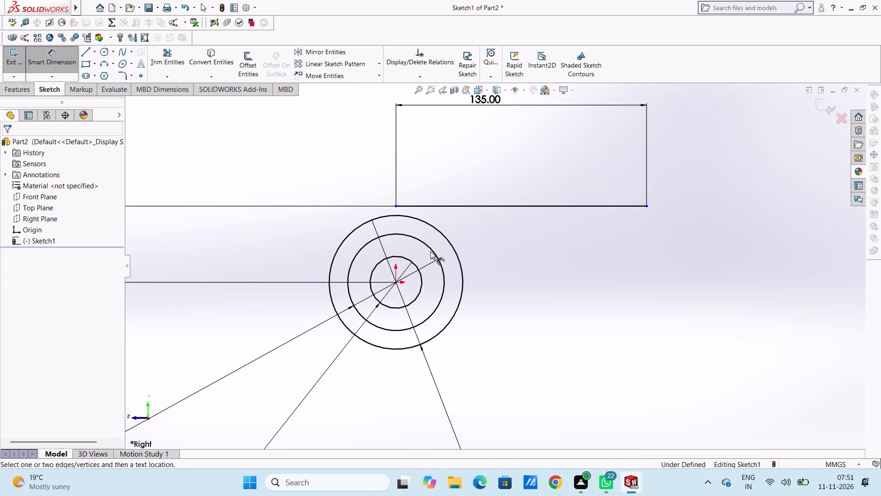
scroll(507, 249, "up", 3)
left_click(66, 61)
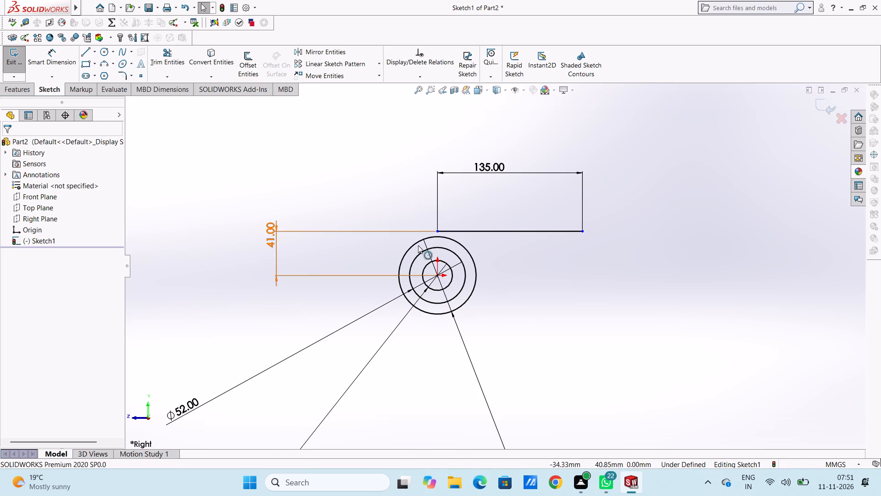
Draw a 90 mm line from the right end of the horizontal line back along it towards the left.
scroll(552, 274, "down", 2)
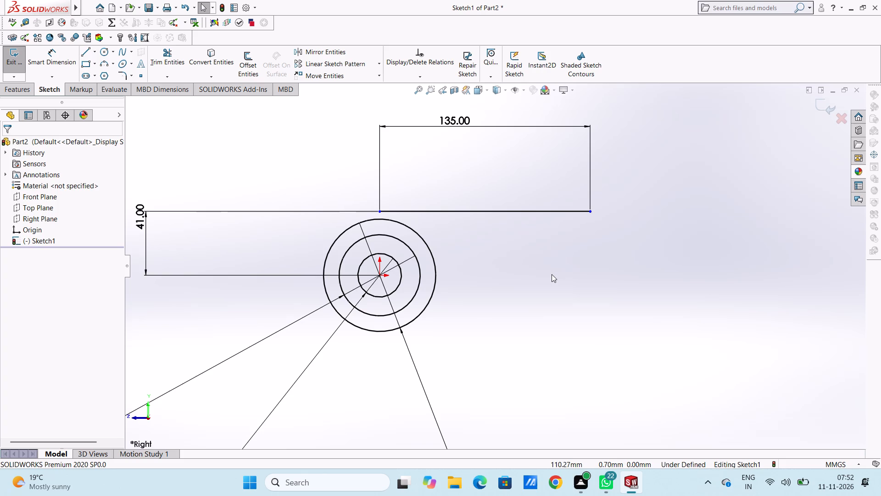
left_click(87, 53)
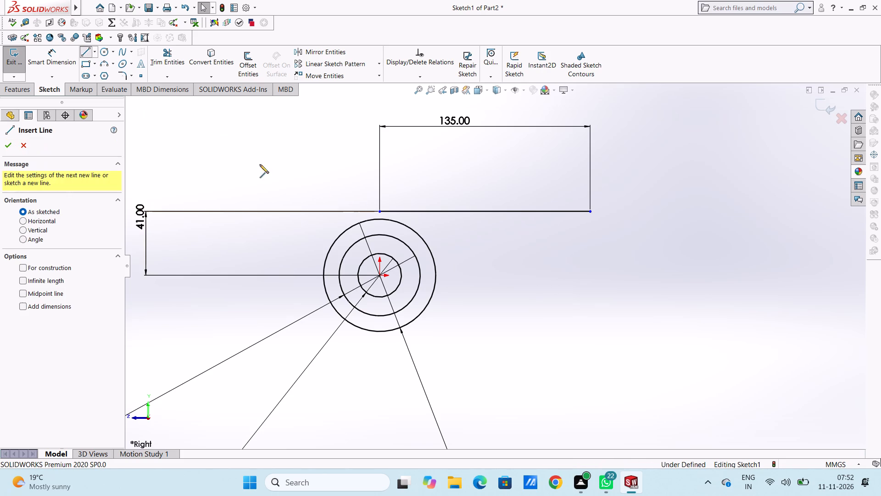
left_click(591, 214)
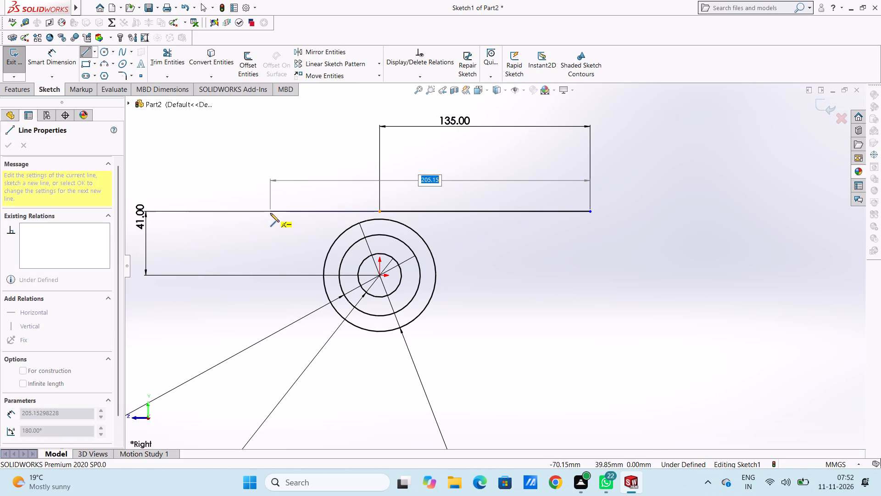
type("90")
key("Return")
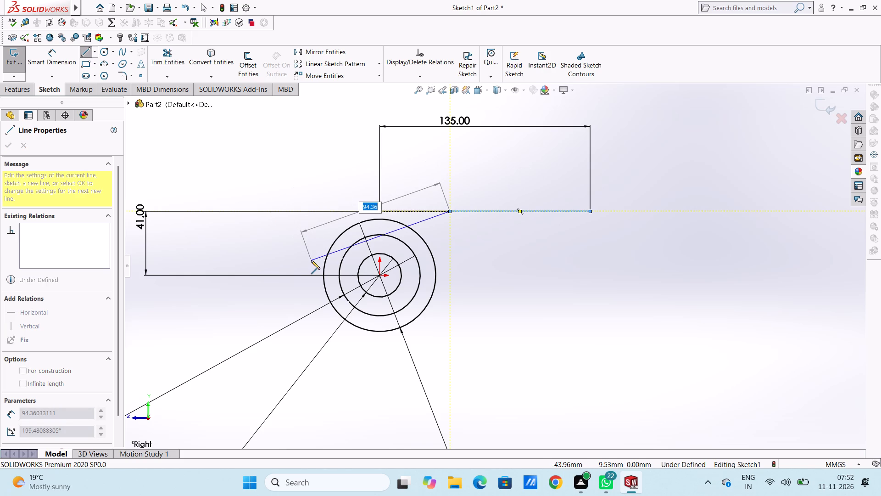
Continue with a slanted line about 60 mm long from the 90 mm line's left end down to the upper-left of the 52 mm circle.
left_click(364, 236)
right_click(294, 158)
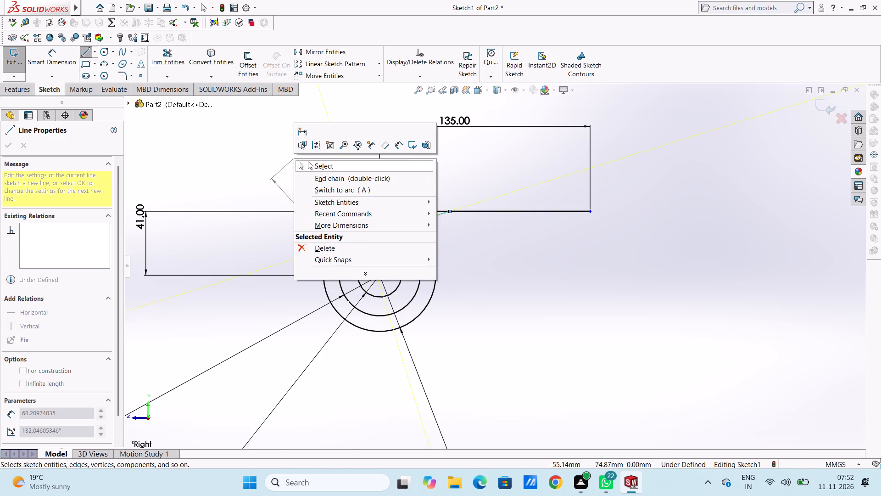
left_click(310, 163)
left_click(311, 164)
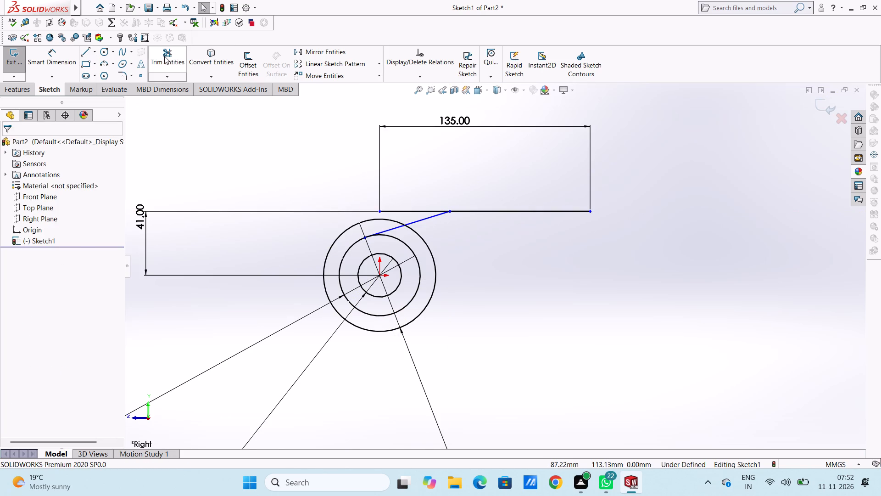
Trim away the part of the horizontal line left of the slanted line's upper end, accepting the loss of its associated dimensions.
left_click(164, 56)
left_click(400, 209)
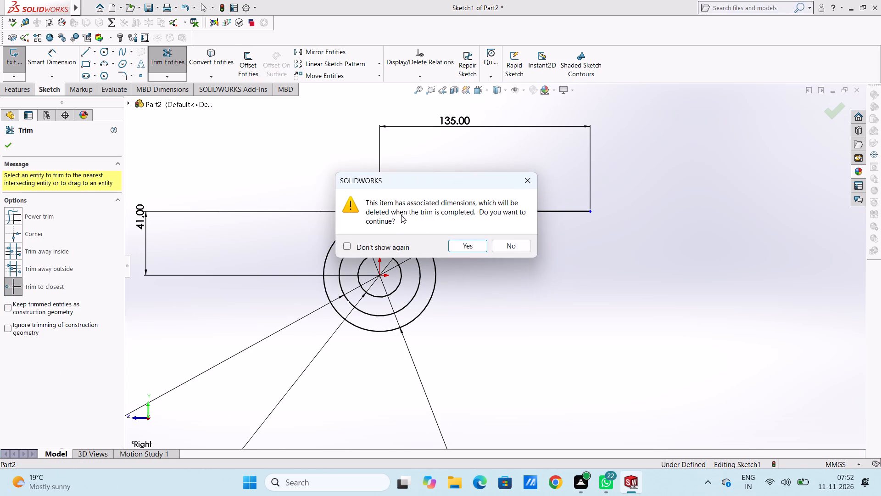
left_click(467, 248)
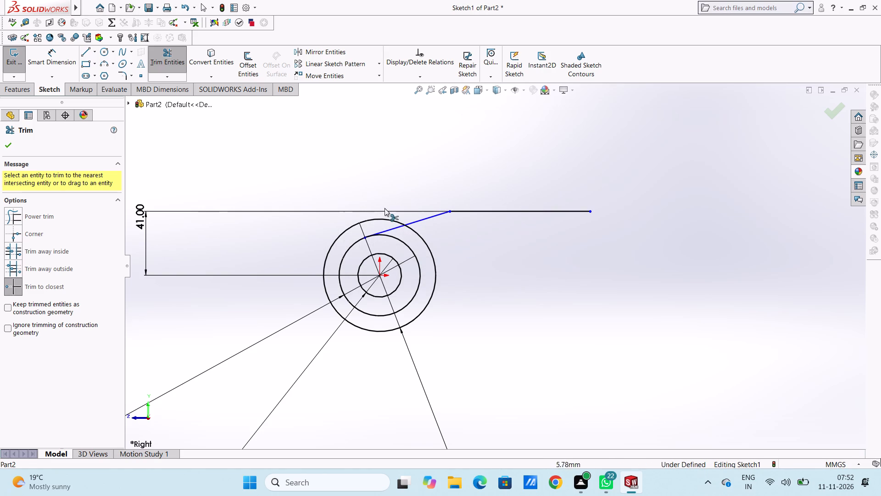
left_click(11, 143)
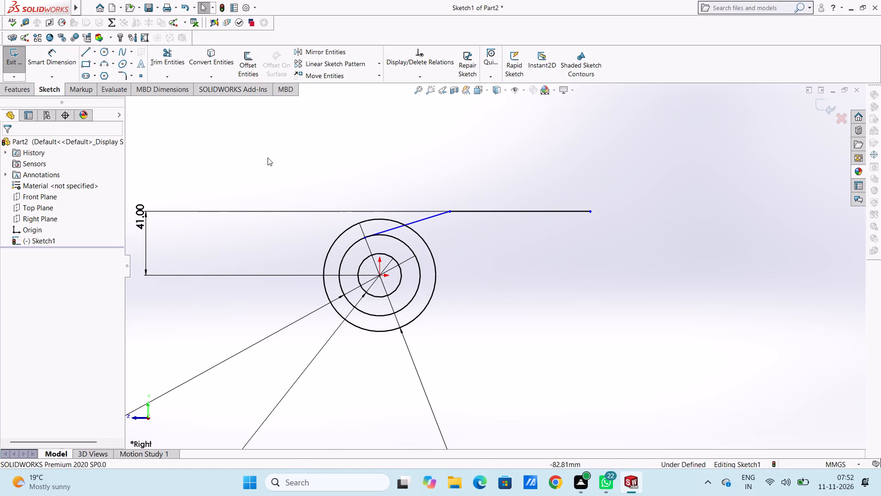
left_click(268, 158)
Dimension the horizontal distance from the origin to the right end of the horizontal line as 135 mm, placed above the line.
left_click_drag(57, 55, 62, 62)
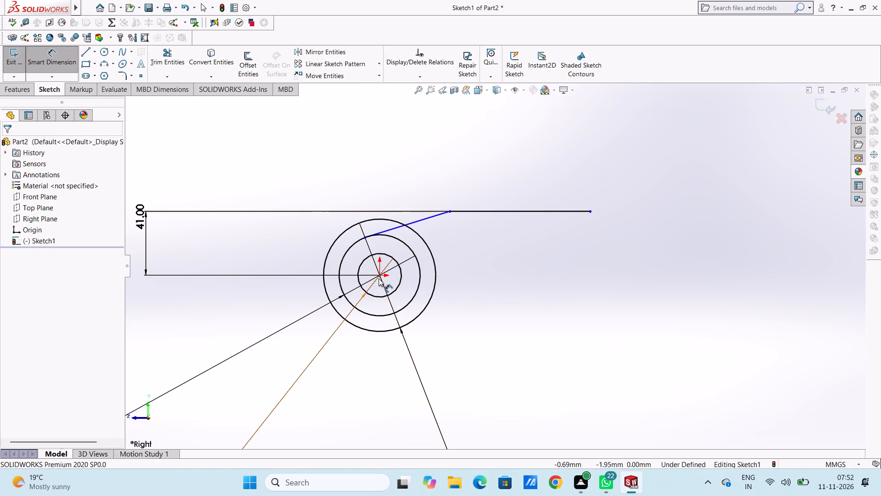
left_click(381, 276)
left_click(592, 214)
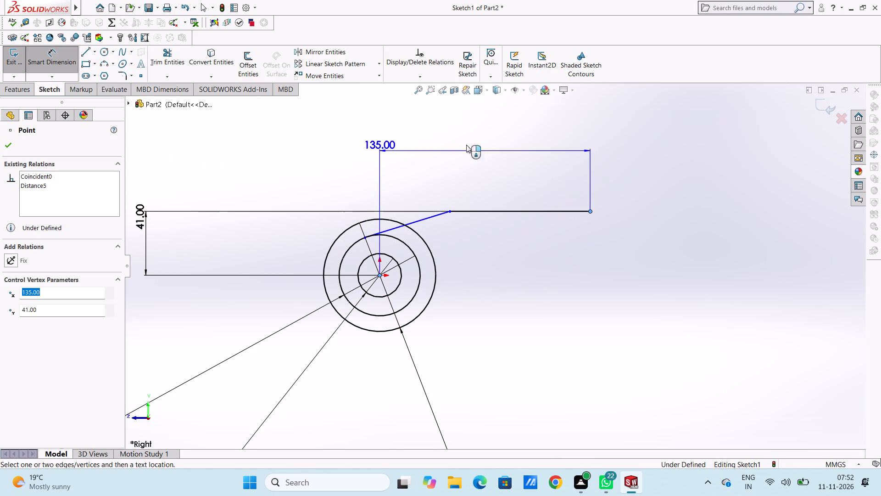
left_click(410, 126)
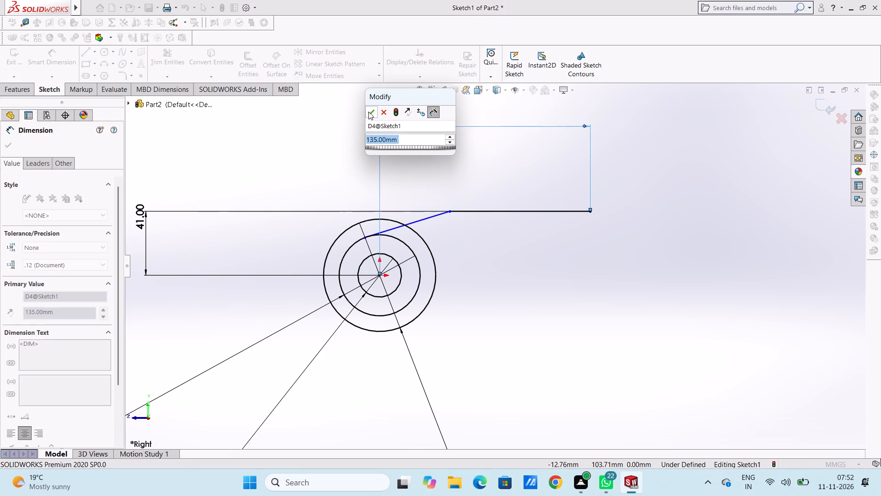
left_click(369, 112)
left_click(347, 126)
Dimension the upper horizontal line's length as 90 mm, placed between the line and the 135 mm dimension.
left_click(473, 213)
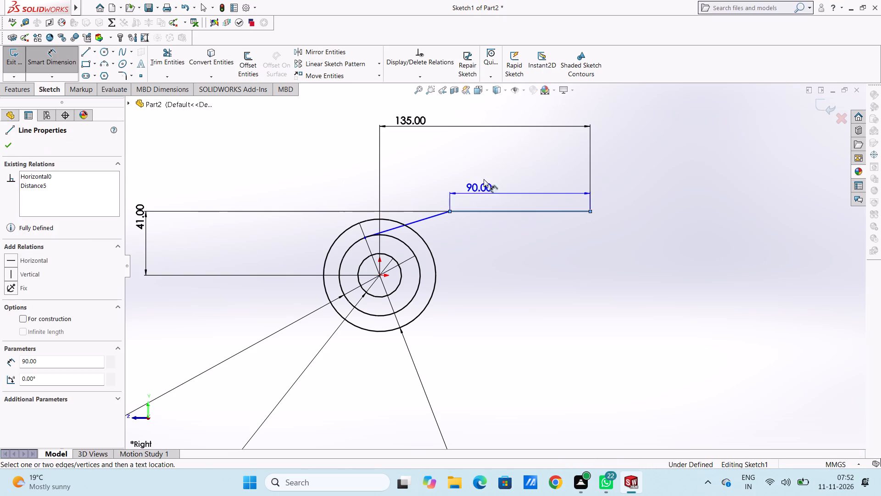
left_click(501, 154)
left_click(461, 138)
left_click(424, 152)
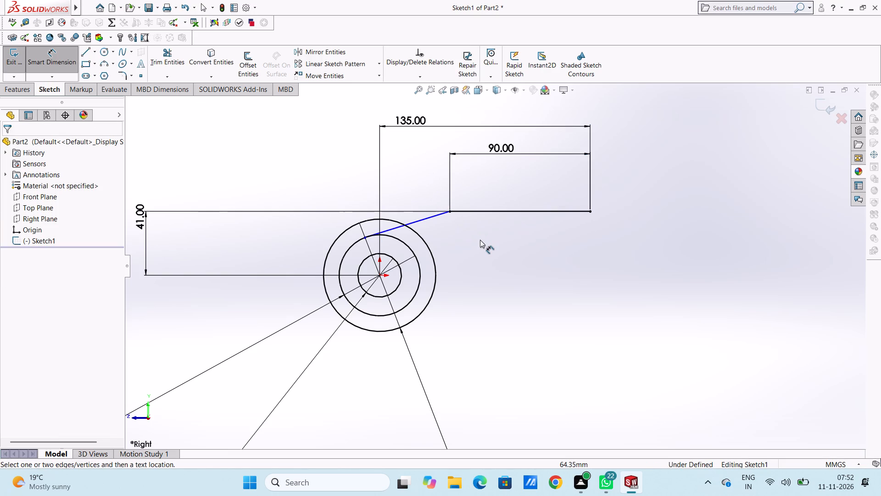
left_click(36, 56)
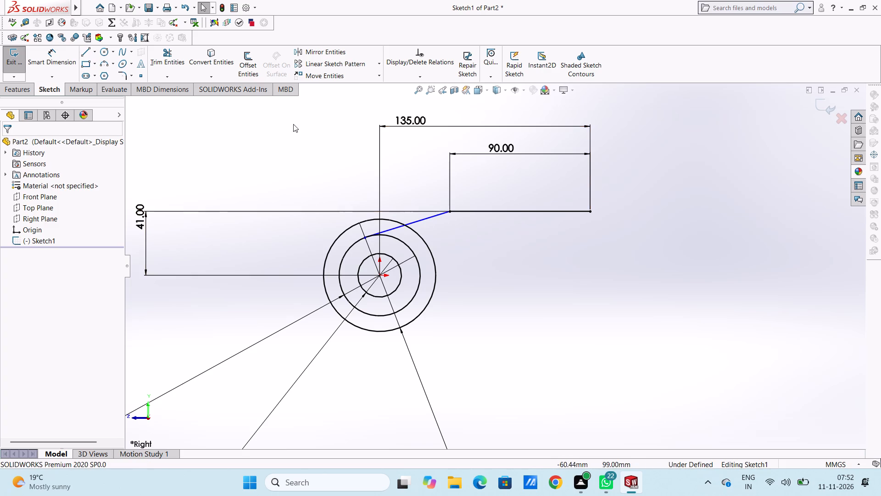
Make the slanted line tangent to the 52 mm circle.
scroll(449, 237, "down", 5)
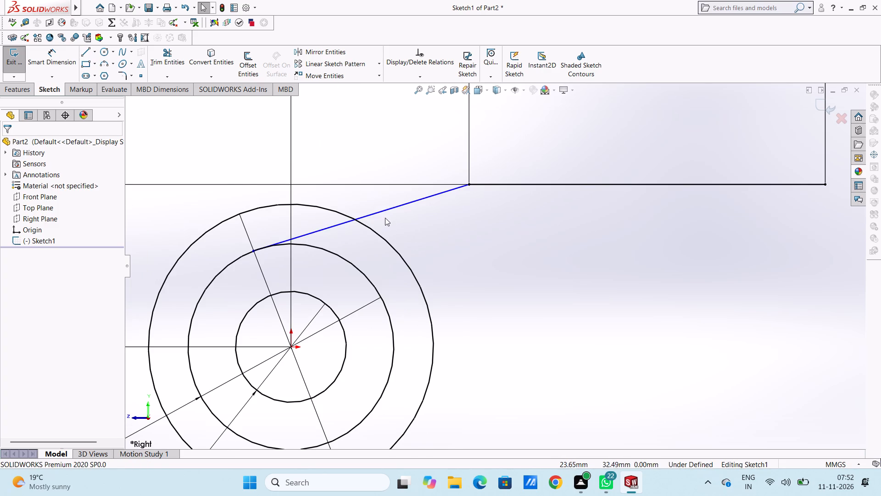
left_click(390, 210)
left_click(326, 250, "ctrl")
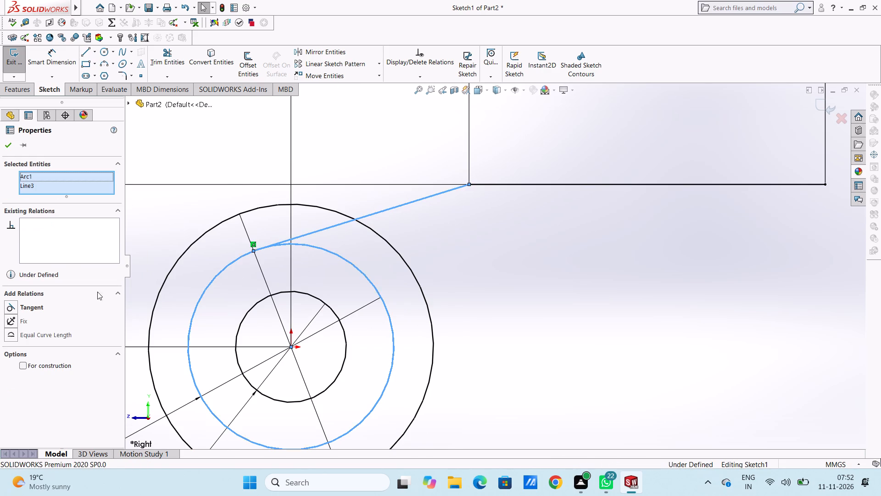
left_click(6, 307)
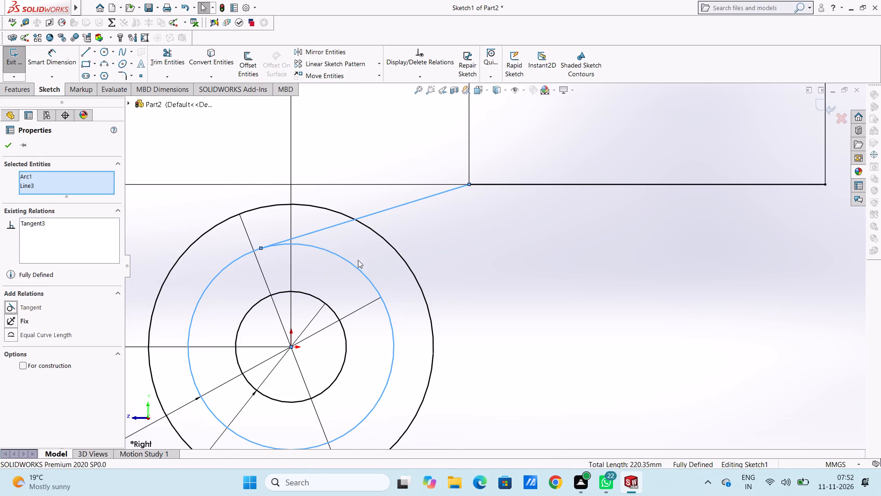
left_click(365, 254)
scroll(560, 250, "up", 5)
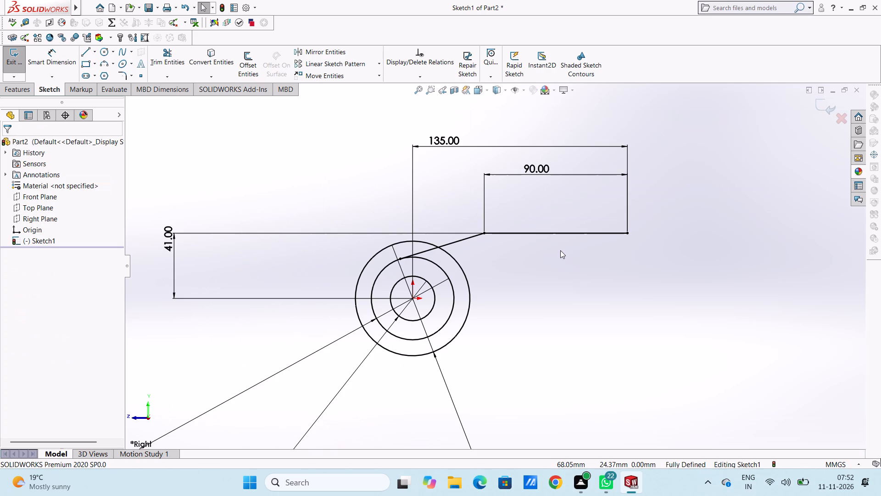
Draw a corner rectangle 90 mm wide and 32 mm high, hanging below the horizontal line from its left end.
scroll(579, 262, "down", 2)
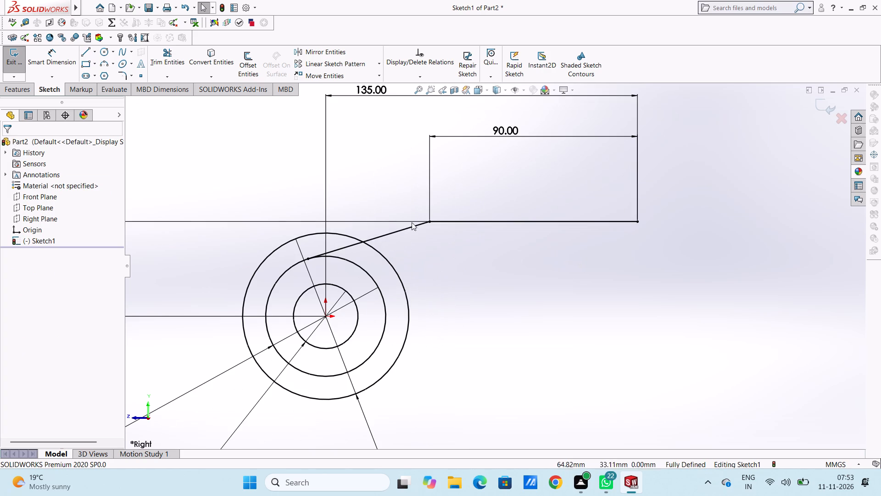
left_click(86, 64)
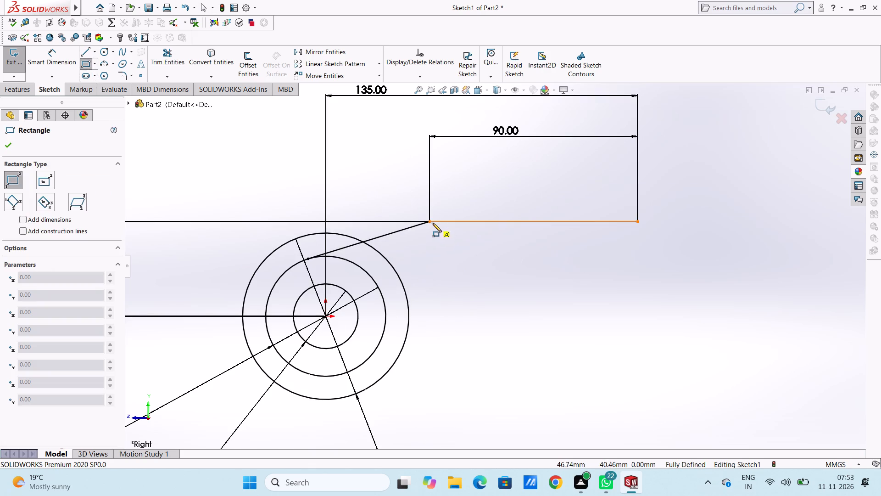
left_click(430, 224)
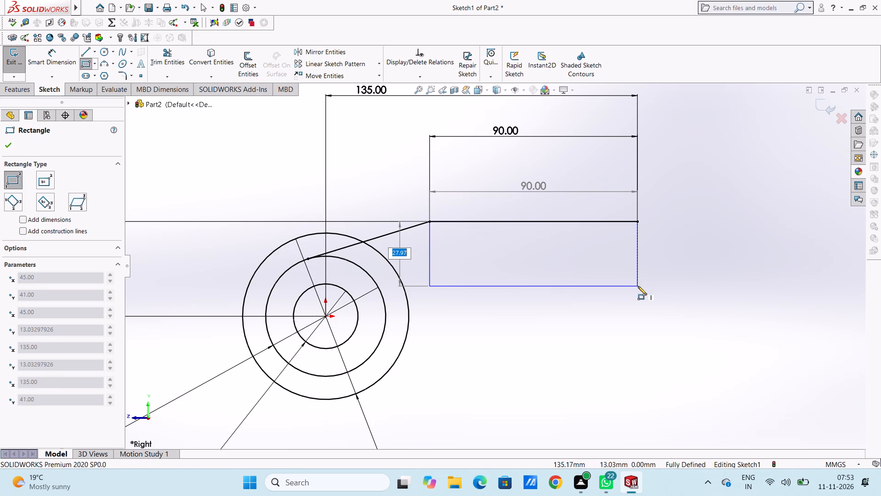
type("32")
key("Return")
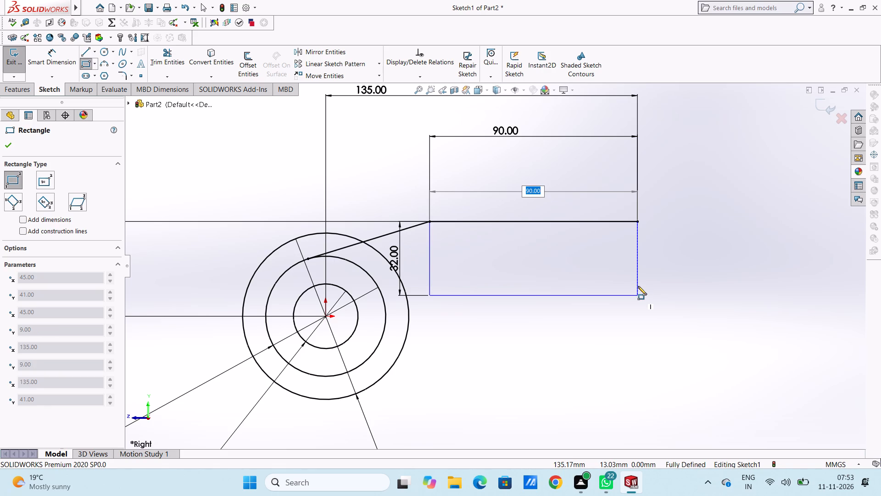
key("Return")
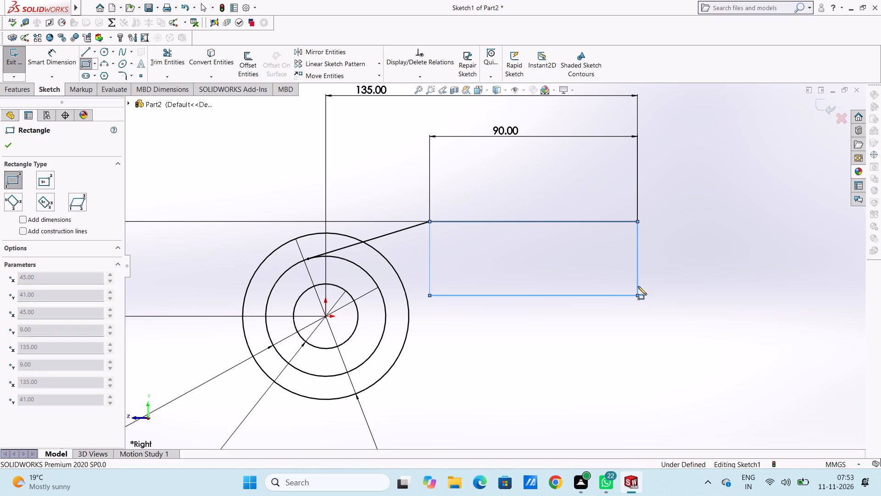
right_click(689, 217)
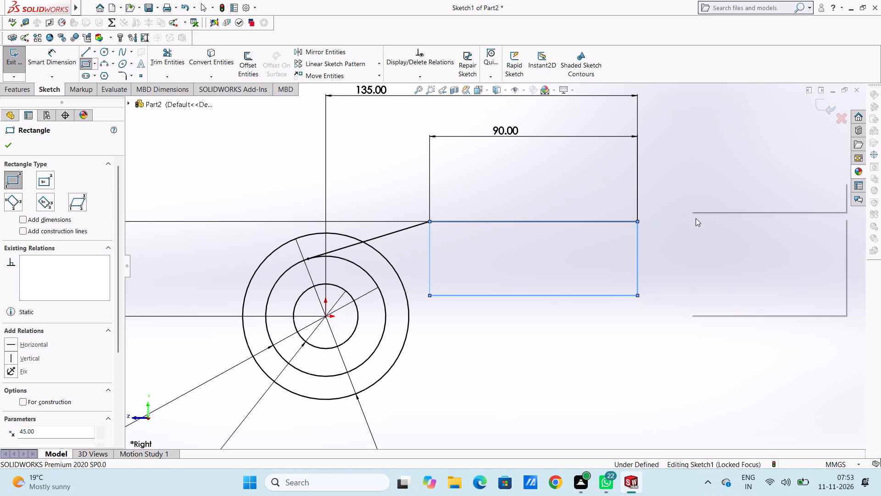
left_click(702, 222)
left_click(692, 228)
Dimension the rectangle's right vertical edge as 32 mm, placed to the right of the sketch.
scroll(691, 229, "up", 5)
scroll(526, 334, "down", 2)
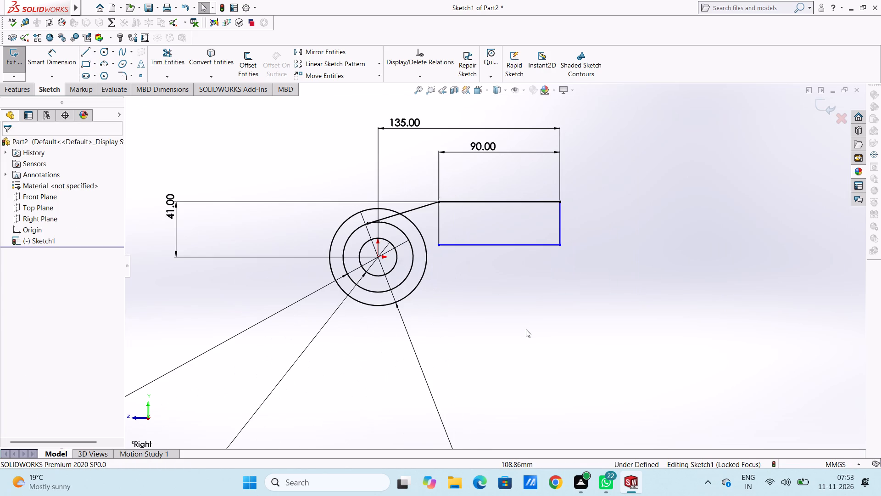
left_click(68, 56)
left_click(562, 219)
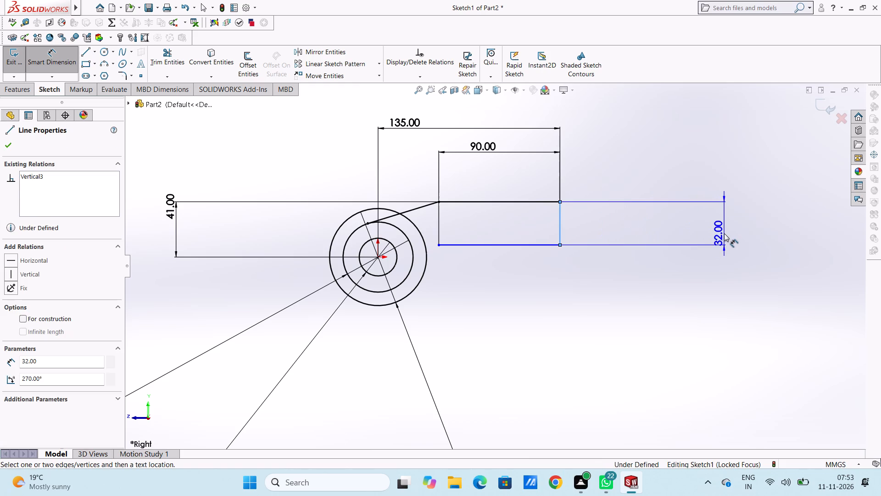
left_click(724, 233)
left_click(683, 219)
left_click(652, 214)
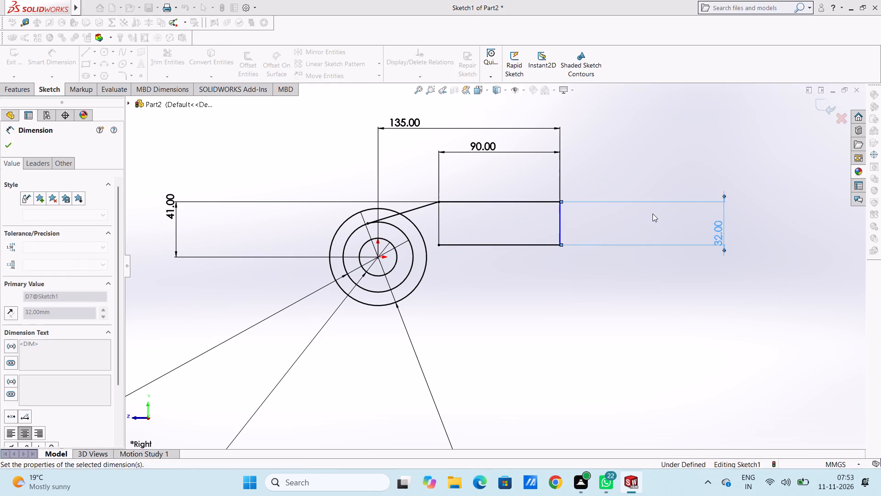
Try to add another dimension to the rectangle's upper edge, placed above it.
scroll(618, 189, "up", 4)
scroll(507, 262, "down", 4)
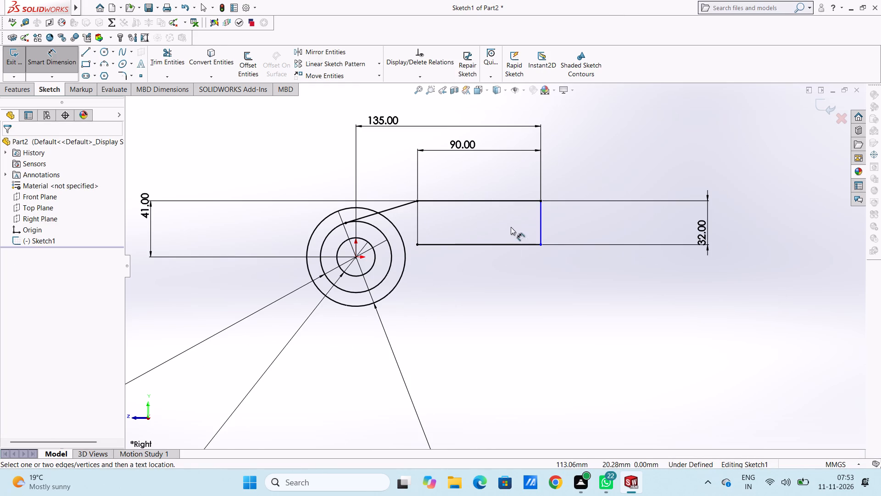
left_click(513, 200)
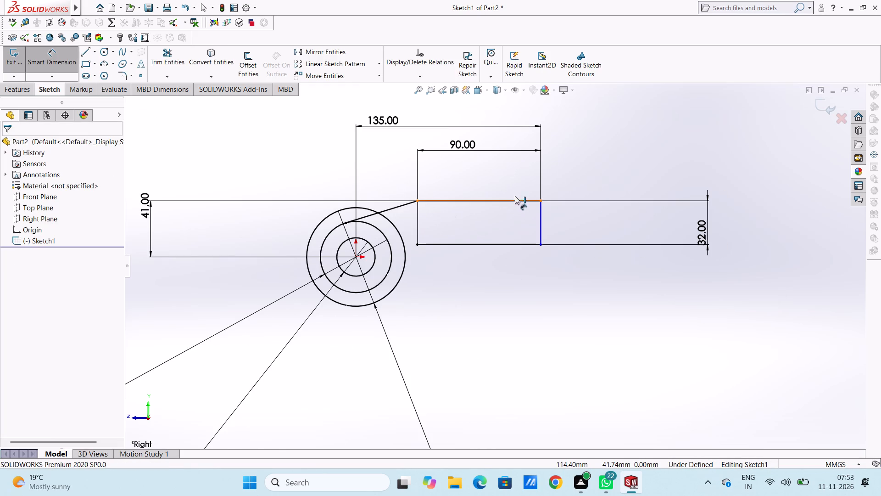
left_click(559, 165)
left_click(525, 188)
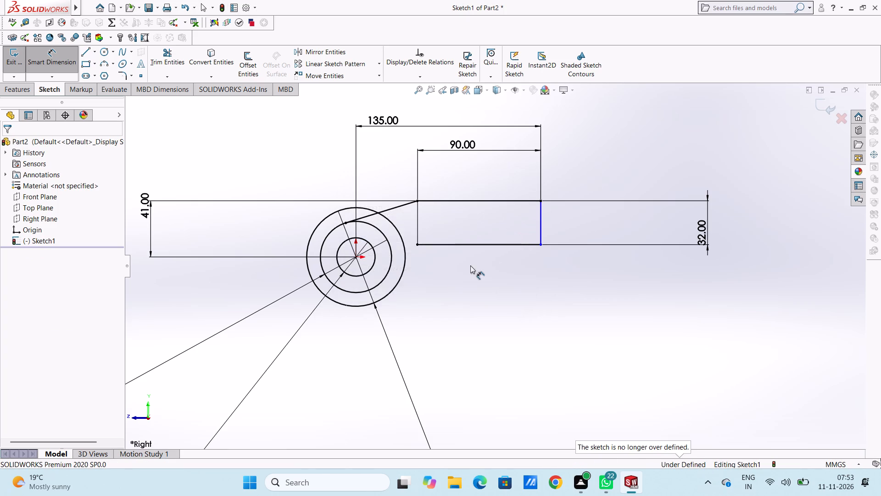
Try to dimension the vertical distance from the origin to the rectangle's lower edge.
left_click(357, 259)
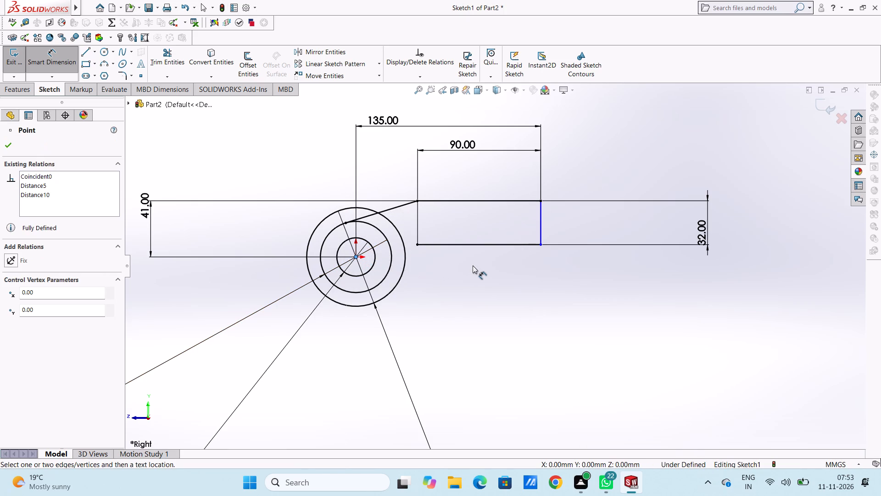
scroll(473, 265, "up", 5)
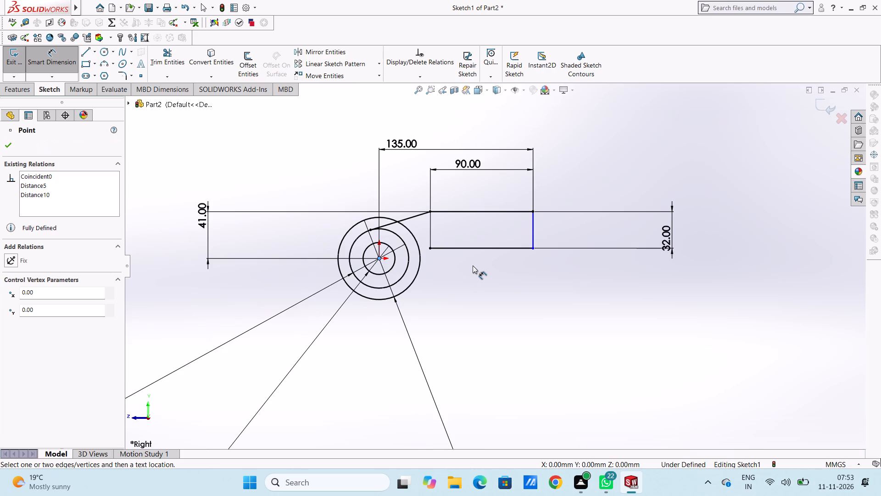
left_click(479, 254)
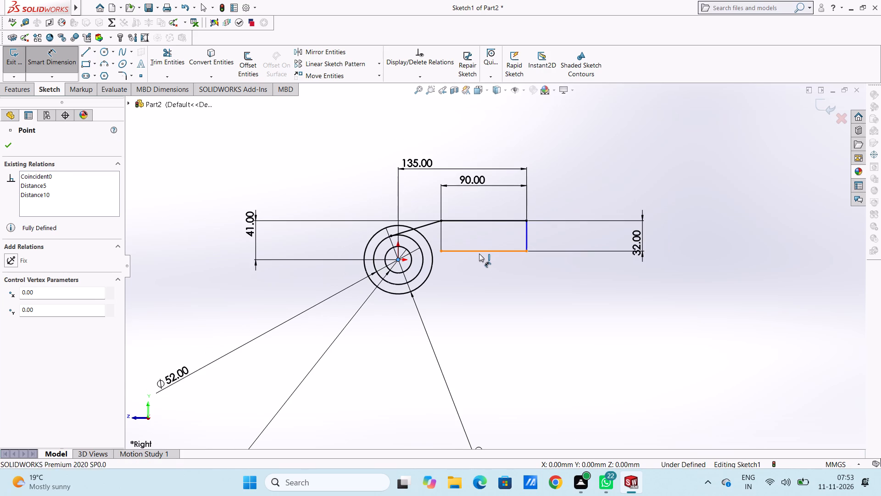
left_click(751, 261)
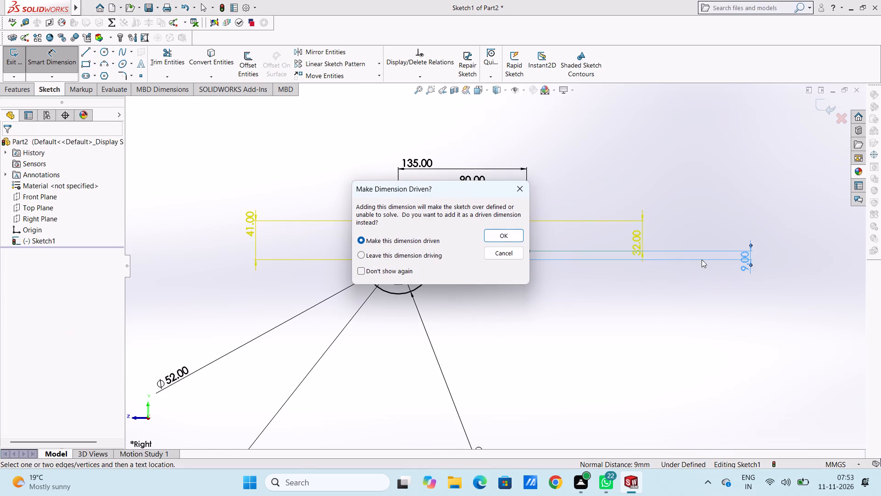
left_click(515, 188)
Dimension the horizontal distance between the rectangle's left and right edges as 90 mm, placed below the rectangle.
scroll(522, 267, "down", 5)
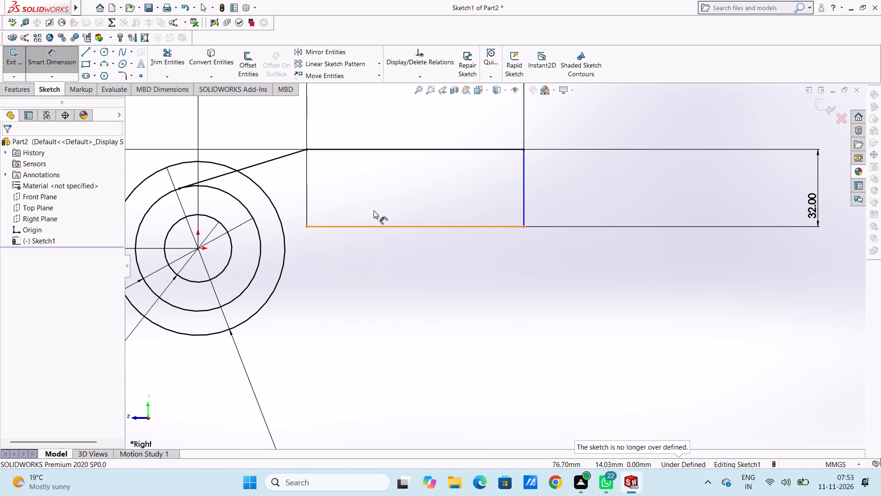
left_click(308, 196)
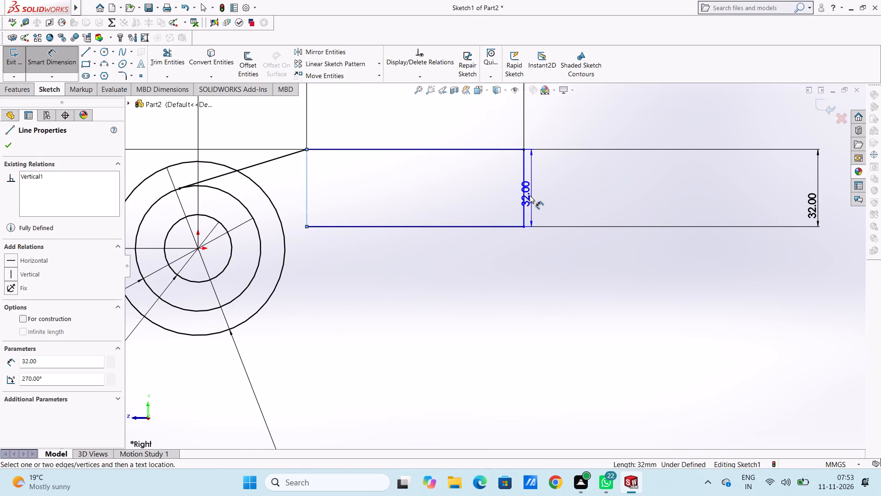
left_click(526, 196)
left_click(527, 314)
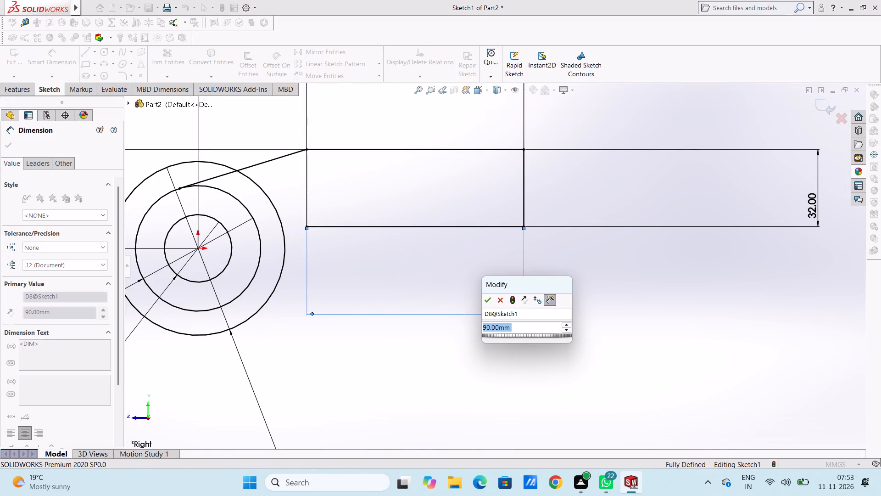
left_click(485, 303)
left_click(483, 299)
Move the rectangle's lower 90 mm width dimension up above the 135 mm dimension and leave the dimension command.
scroll(487, 265, "up", 6)
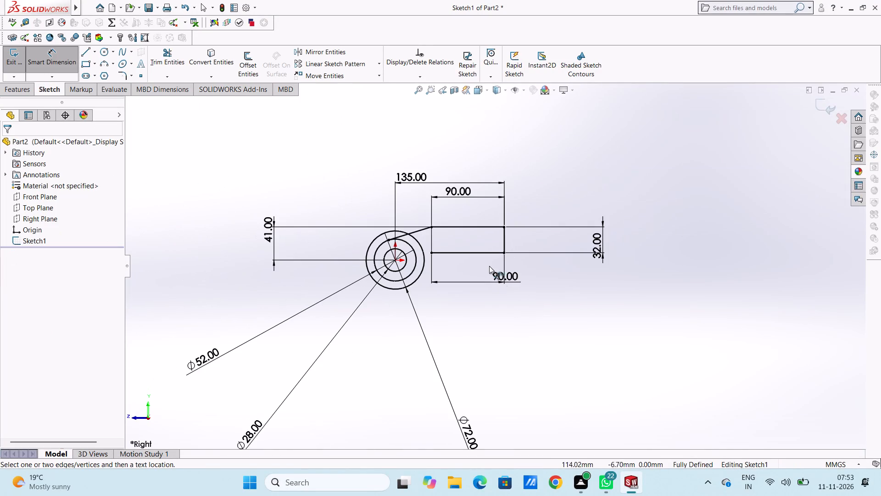
left_click_drag(501, 280, 523, 130)
left_click(566, 178)
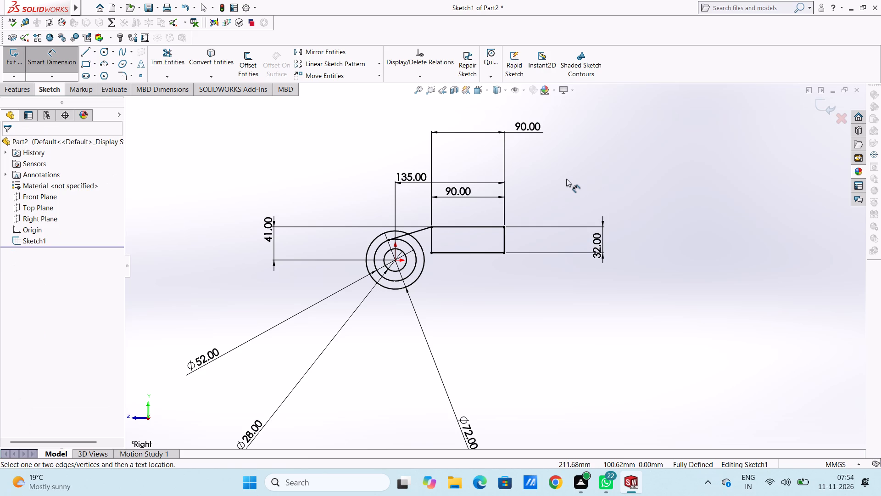
scroll(499, 250, "down", 1)
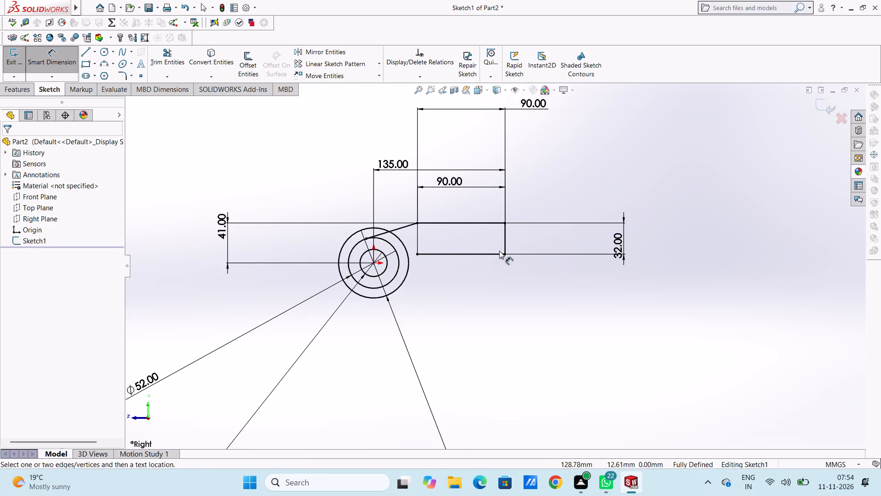
left_click(48, 57)
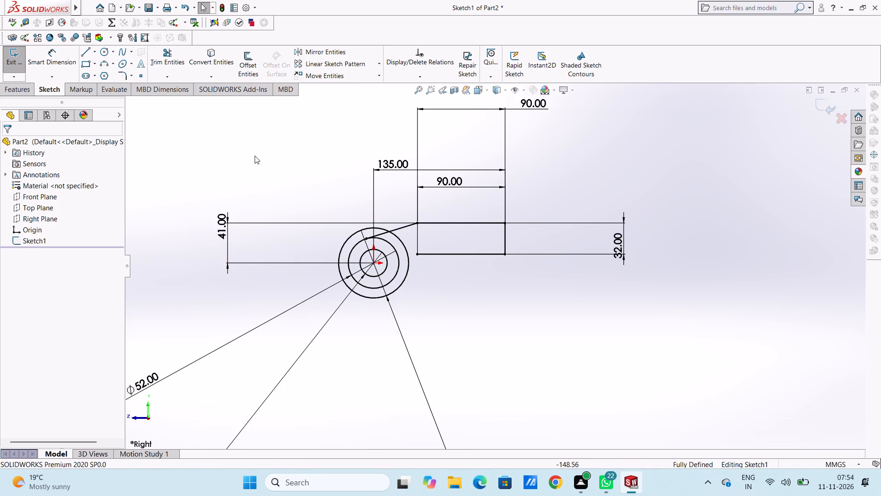
Sketch a circle of about 62.5 mm radius below the rectangle, centred about 86 mm across and 82 mm below the origin.
scroll(320, 169, "up", 2)
scroll(517, 299, "down", 2)
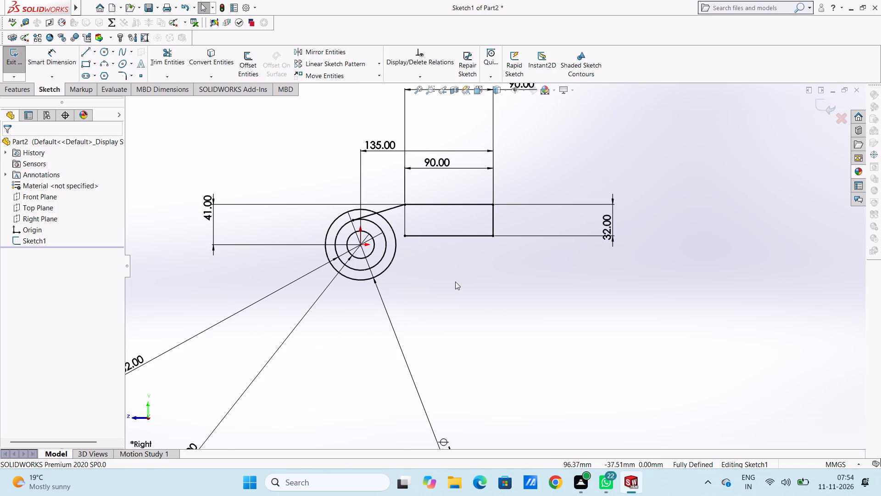
left_click(105, 53)
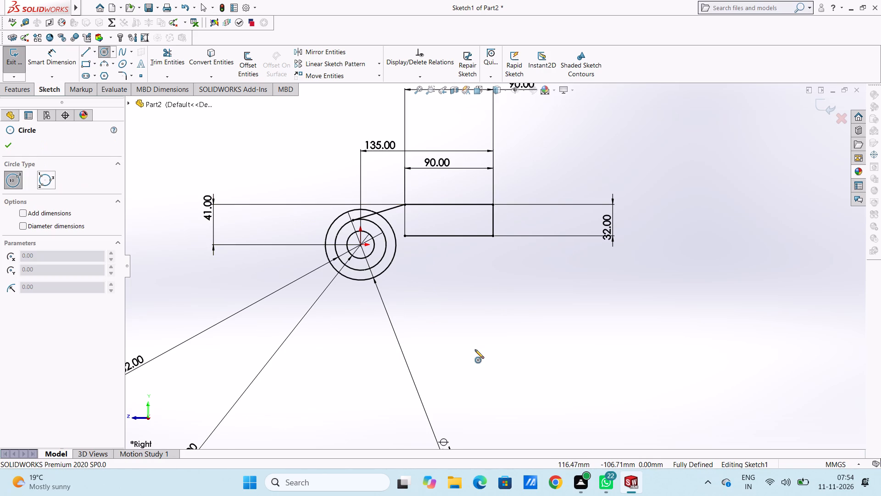
scroll(473, 348, "up", 1)
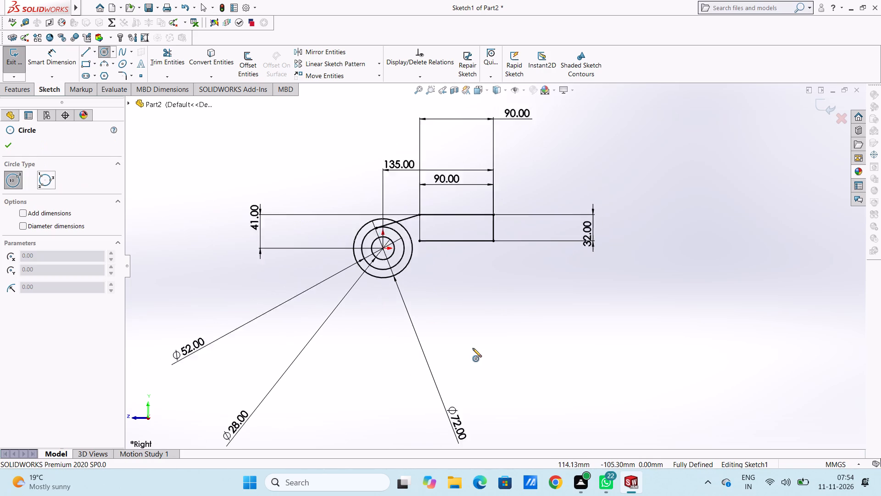
scroll(473, 348, "up", 1)
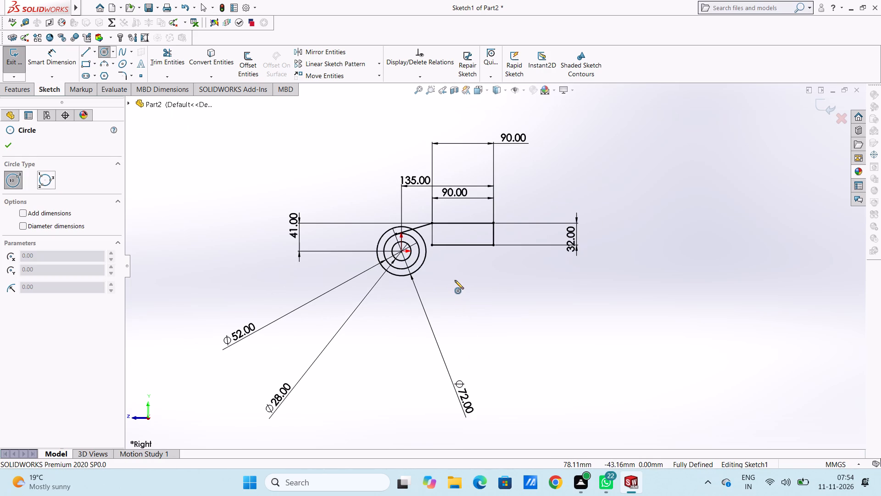
left_click(460, 307)
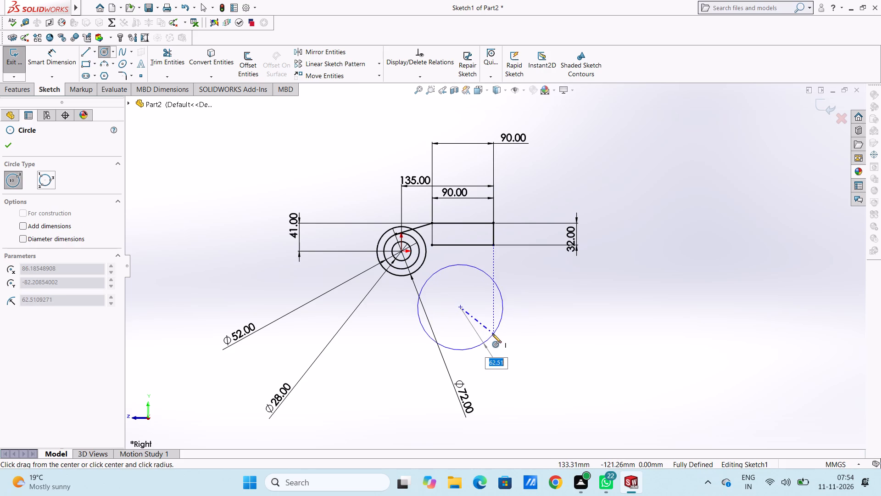
left_click(492, 334)
right_click(568, 272)
left_click(577, 281)
left_click(575, 286)
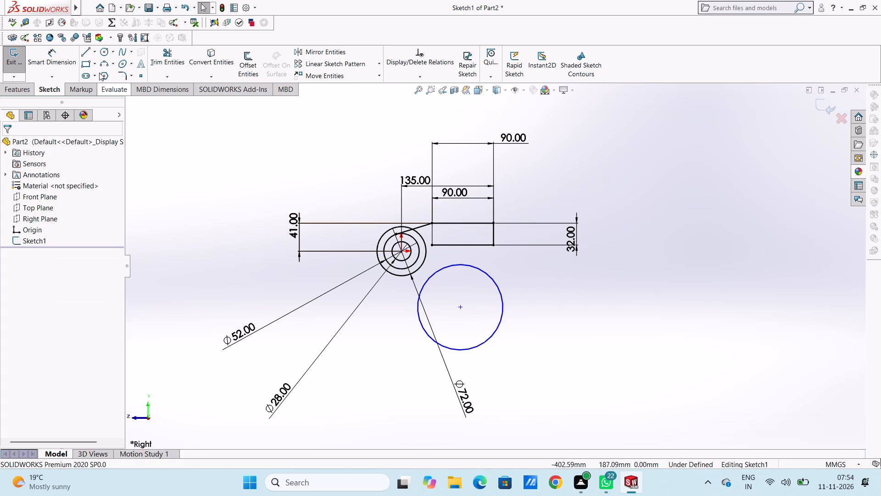
Sketch a smaller concentric circle of about 34.5 mm radius inside the new circle below the rectangle.
left_click(107, 57)
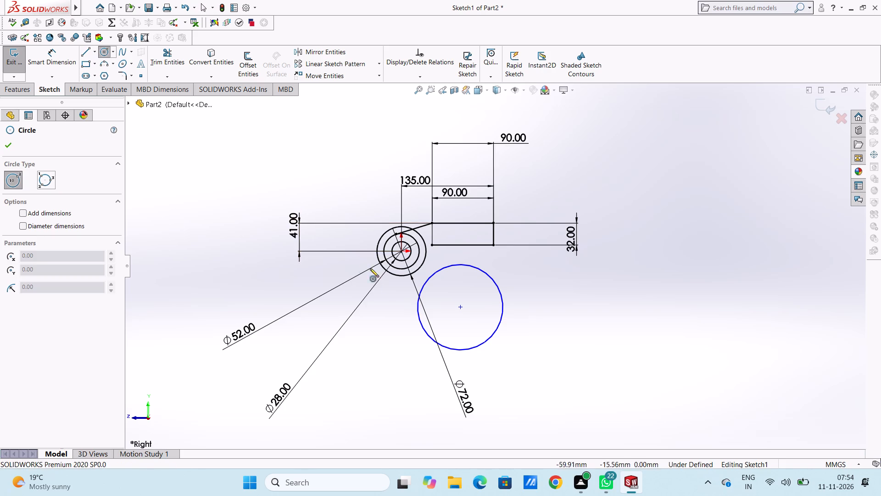
left_click(459, 308)
left_click(473, 327)
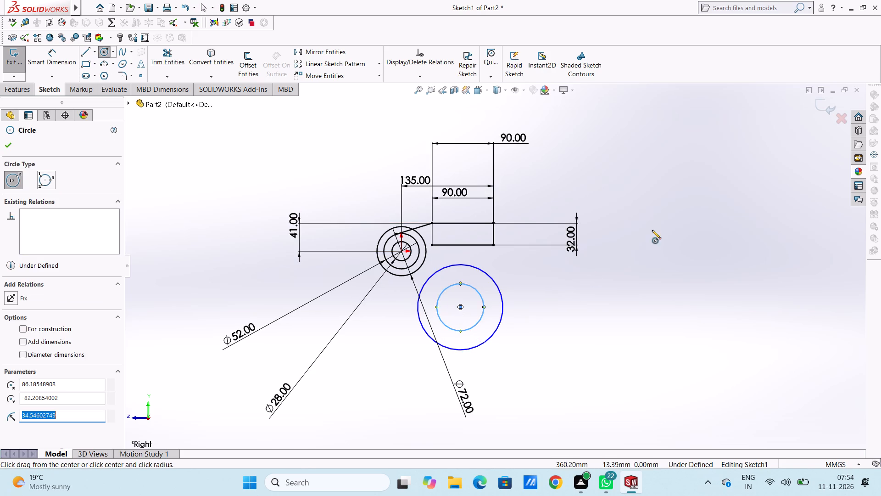
right_click(625, 190)
left_click(635, 200)
left_click(633, 203)
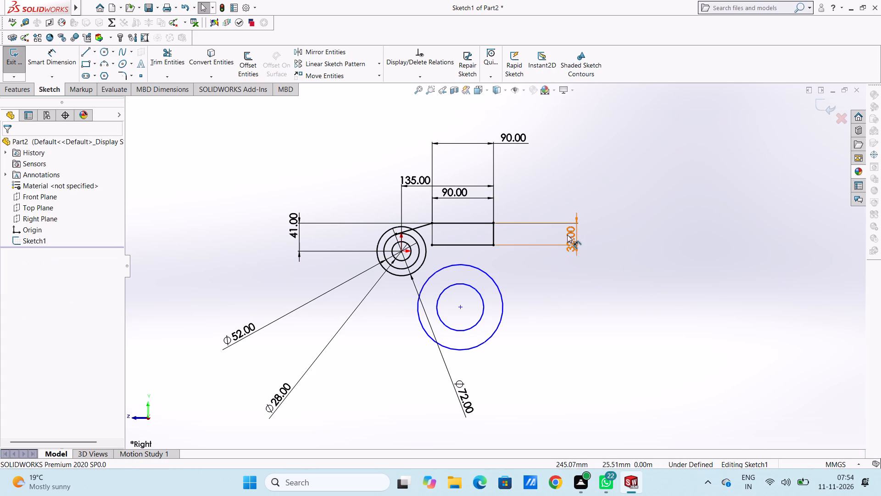
Dimension the outer of the two circles below the rectangle with a diameter of 48 mm.
left_click(66, 62)
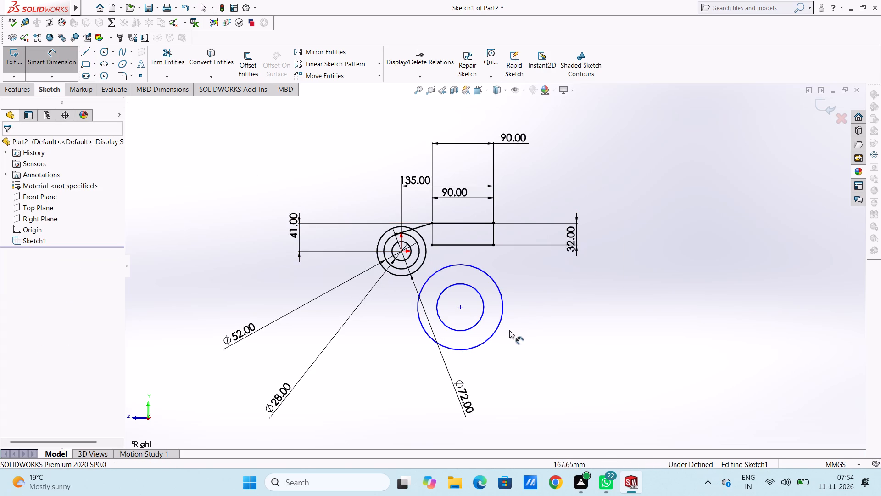
left_click(501, 325)
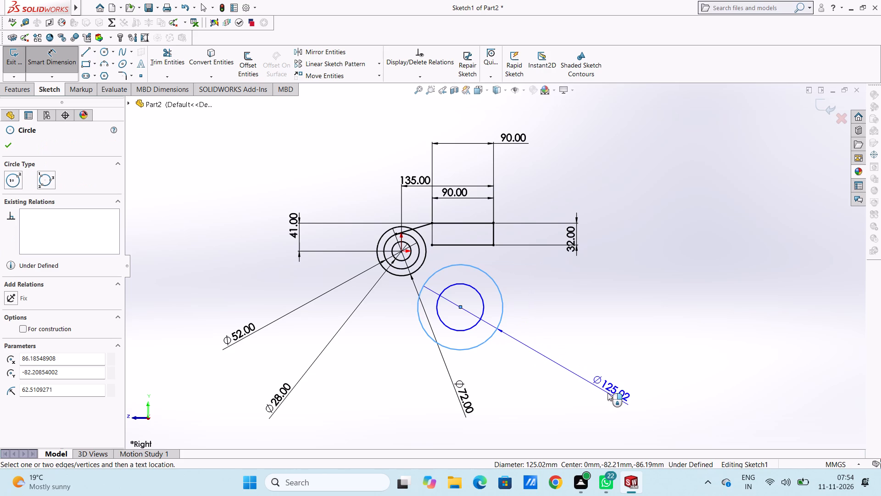
left_click(608, 393)
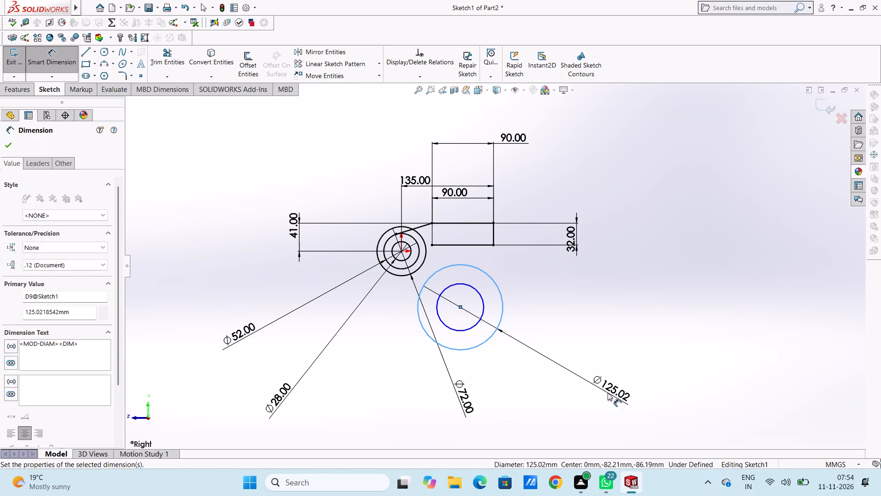
type("78")
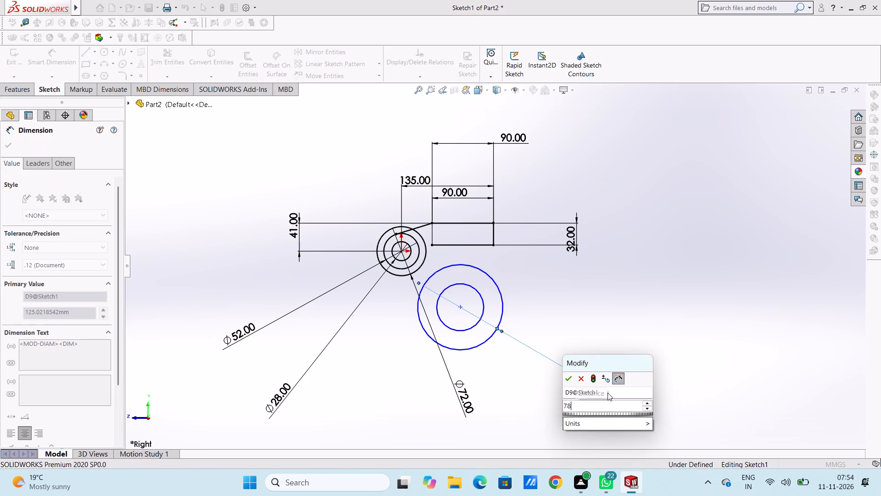
key("BackSpace")
key("BackSpace")
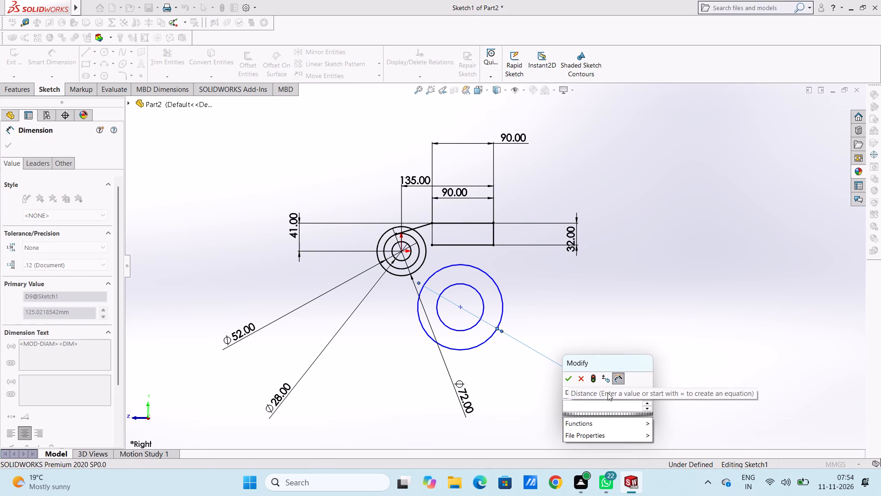
type("48")
key("Return")
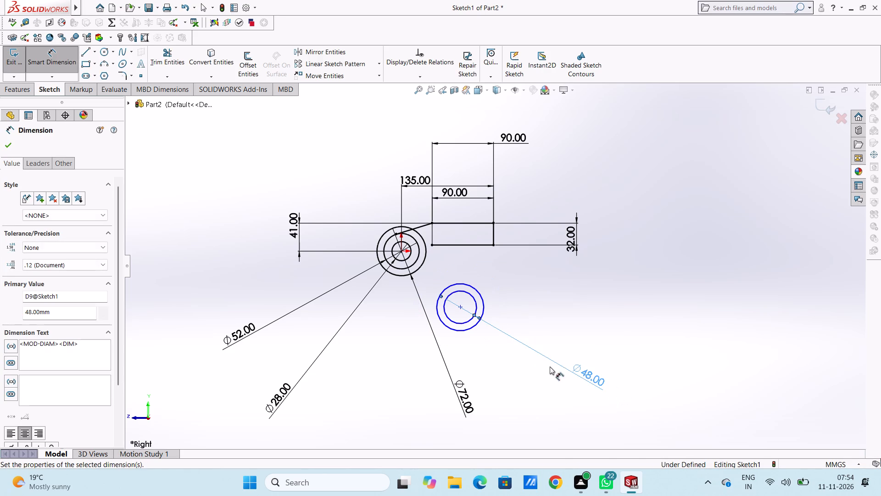
left_click(541, 302)
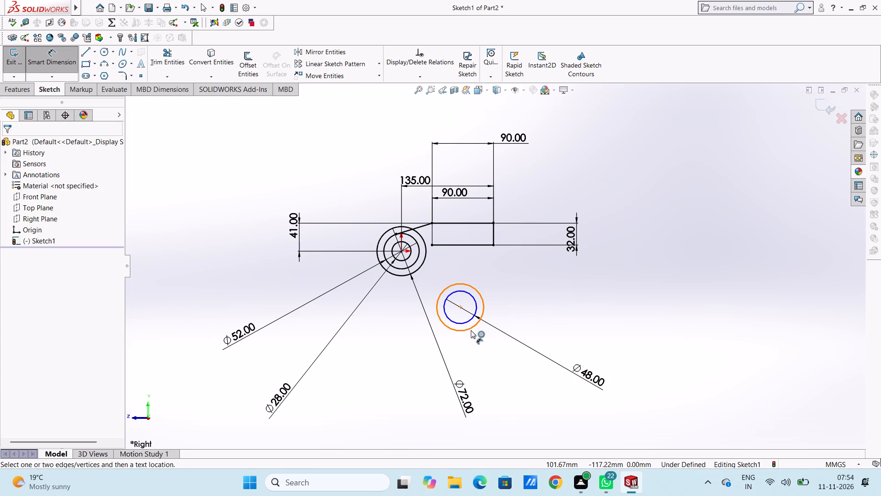
Dimension the other circle of the lower concentric pair with a diameter of 20 mm and leave the dimension command.
left_click(471, 329)
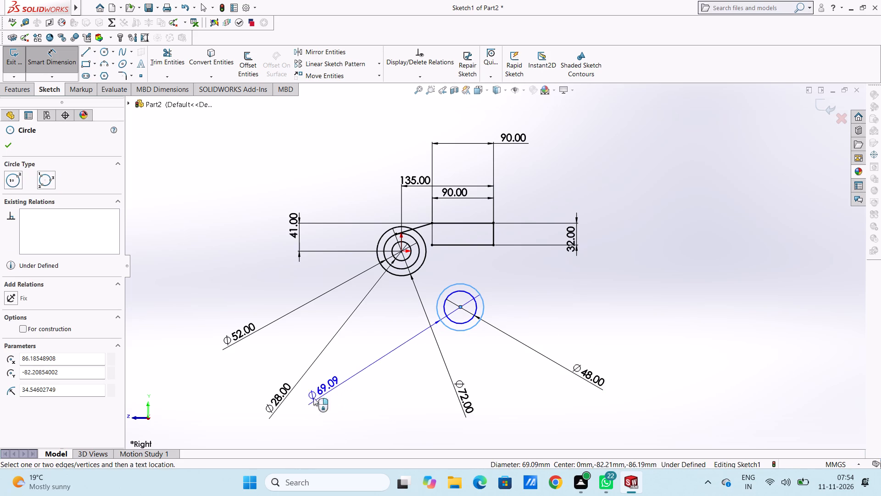
left_click(239, 387)
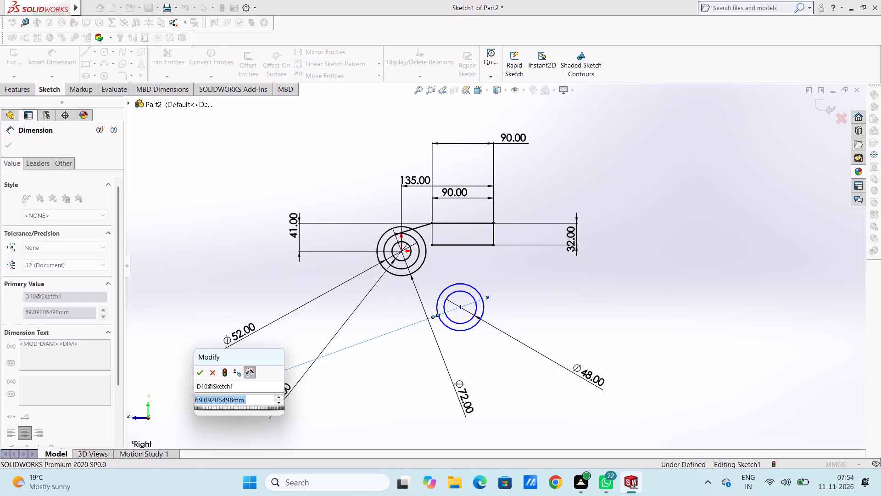
type("20")
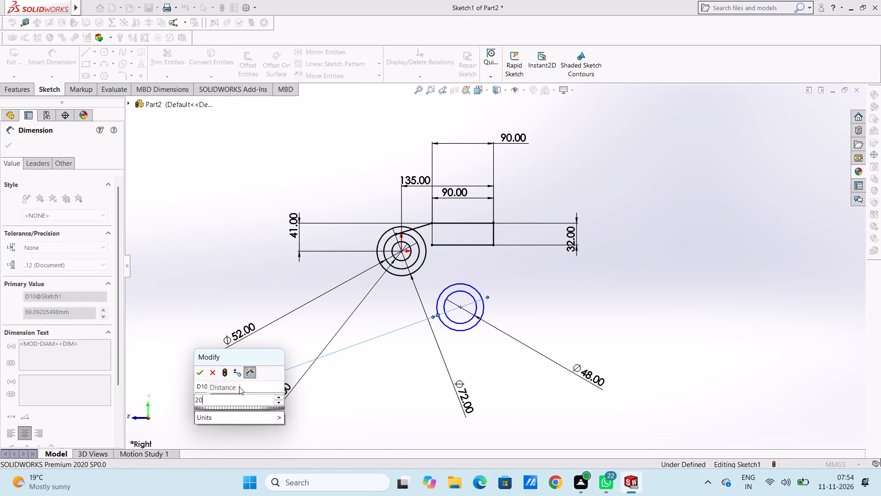
key("Return")
left_click(241, 269)
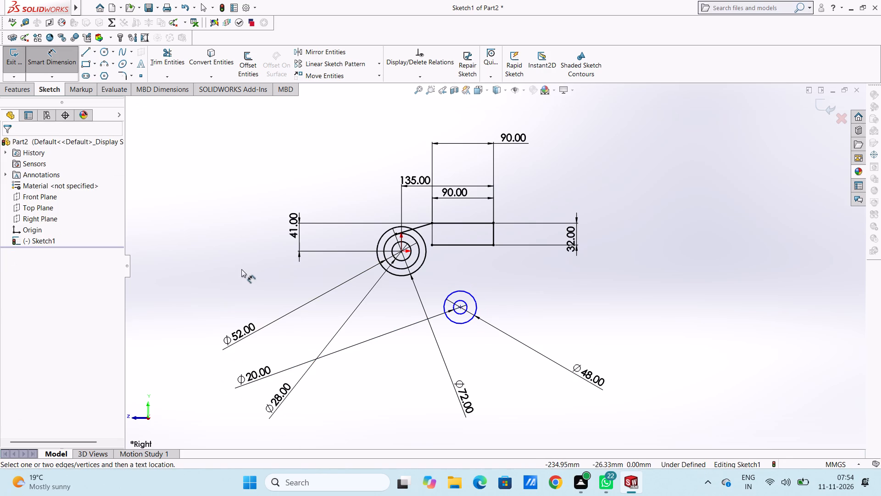
scroll(499, 295, "down", 1)
scroll(482, 261, "up", 1)
scroll(485, 264, "down", 1)
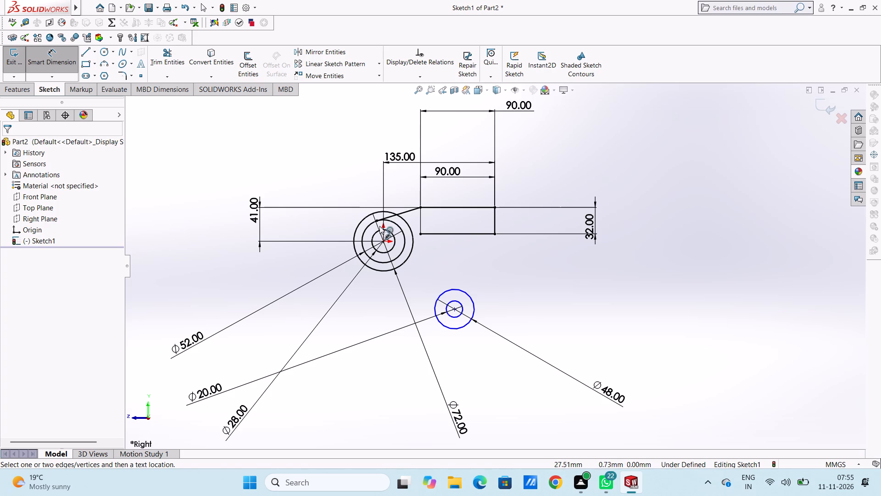
left_click(55, 63)
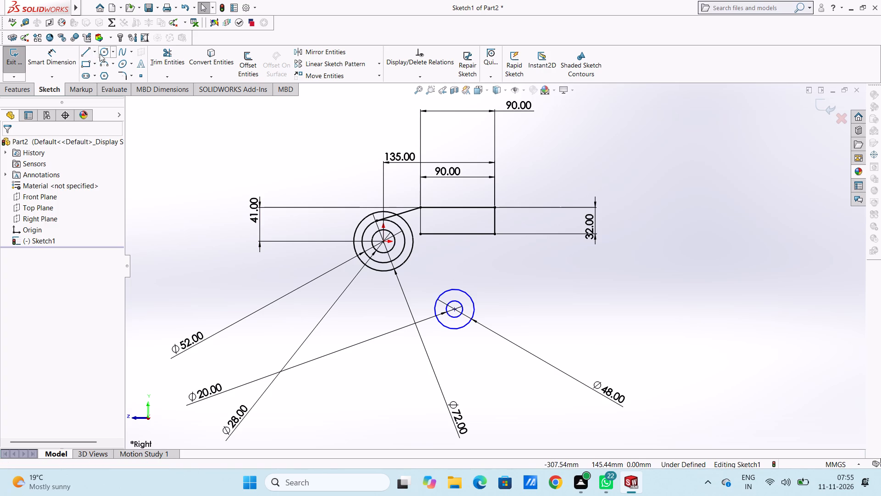
Sketch a circle of 60 mm radius centred on the origin, around the existing concentric circles.
left_click(100, 54)
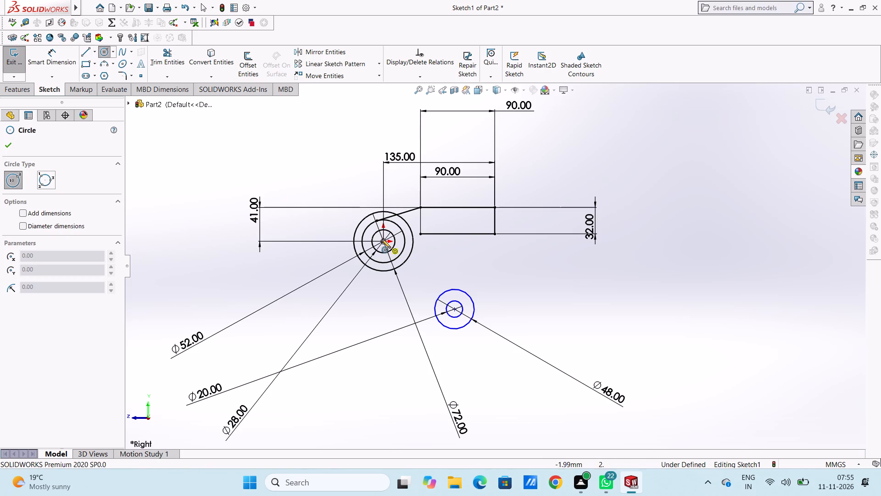
left_click(382, 239)
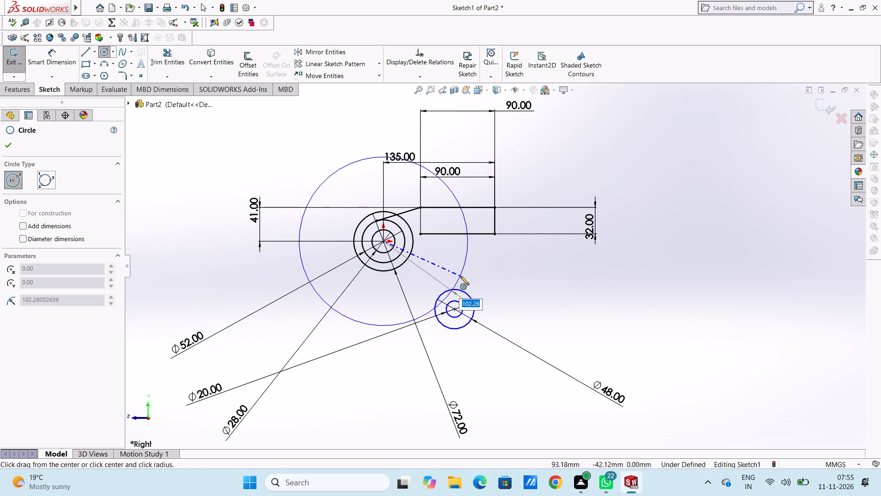
type("60")
key("Return")
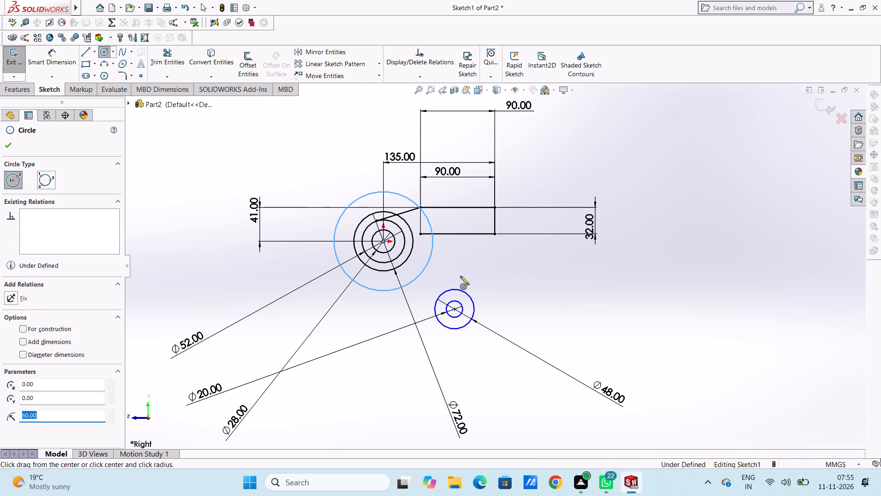
right_click(208, 160)
double_click(224, 163)
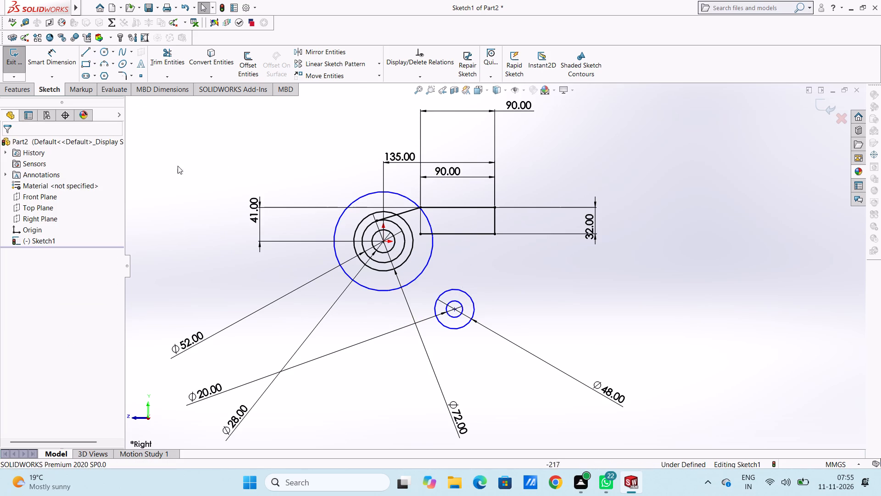
Dimension the diameter of the new origin-centred outer circle as 120 mm, placed above it on the side away from the rectangle.
left_click(61, 55)
left_click(371, 192)
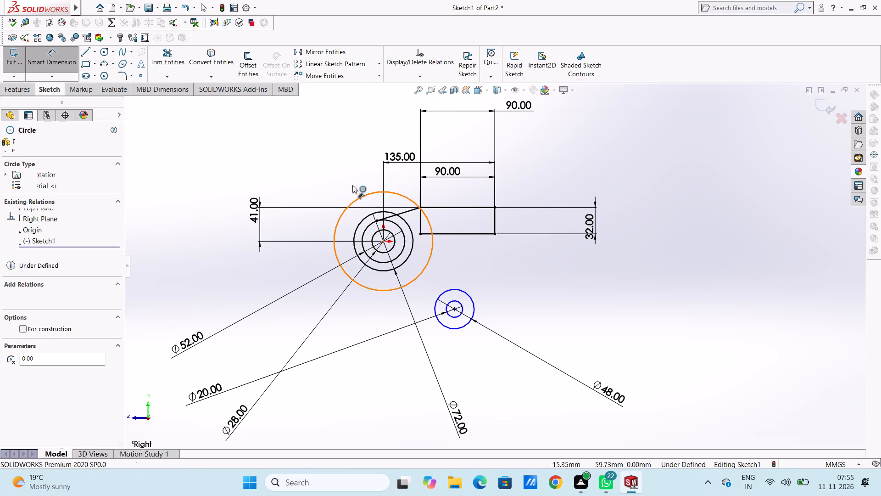
left_click(273, 153)
left_click(234, 143)
left_click(227, 144)
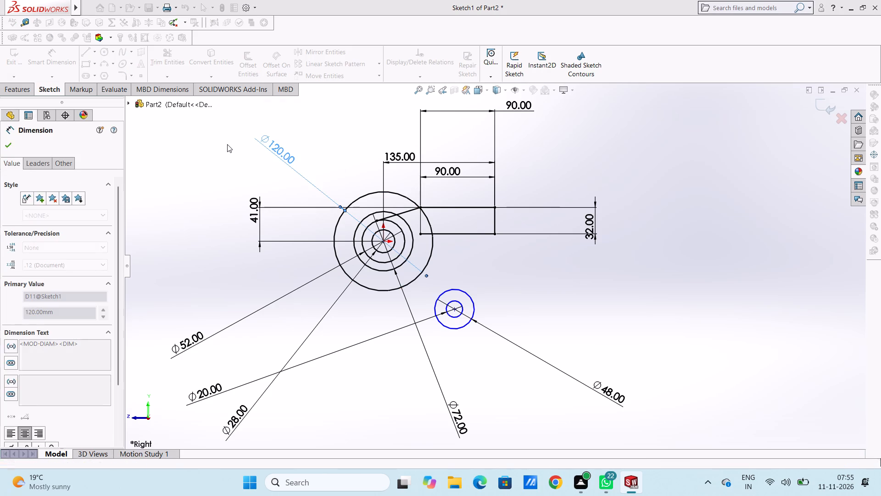
left_click(39, 68)
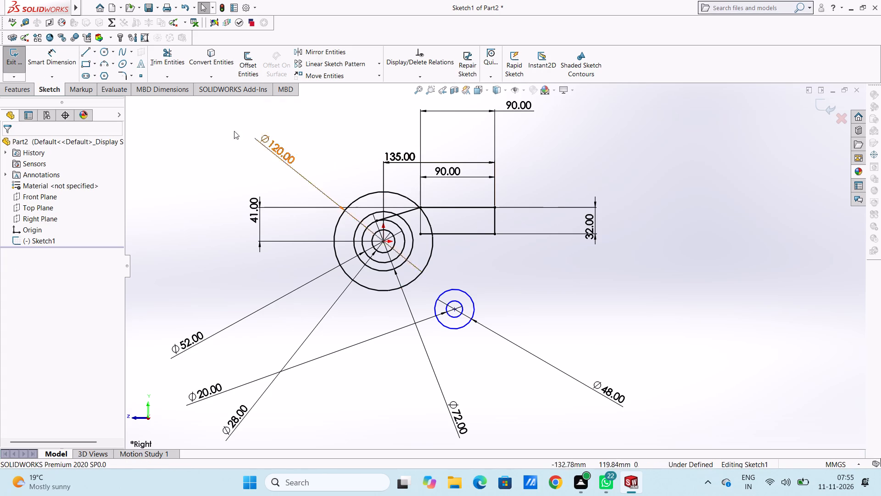
Dimension the horizontal distance from the origin to the centre of the lower circle pair as 66 mm, placed below them.
left_click(56, 56)
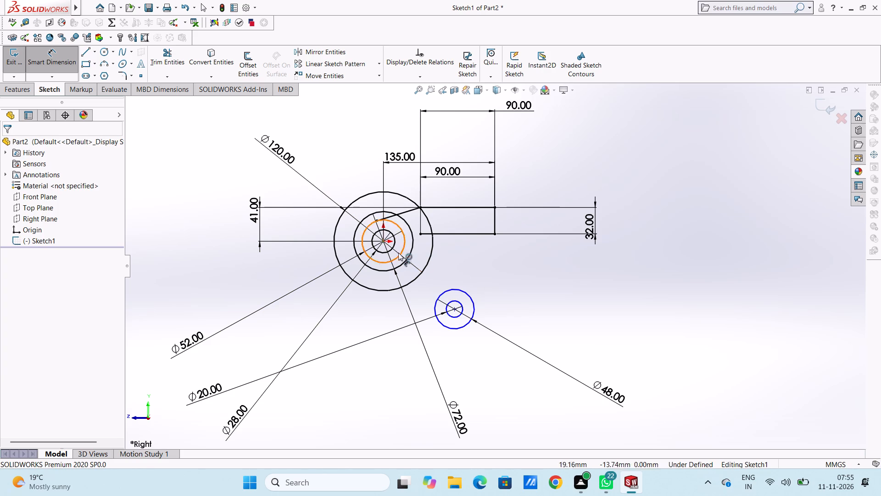
left_click(384, 242)
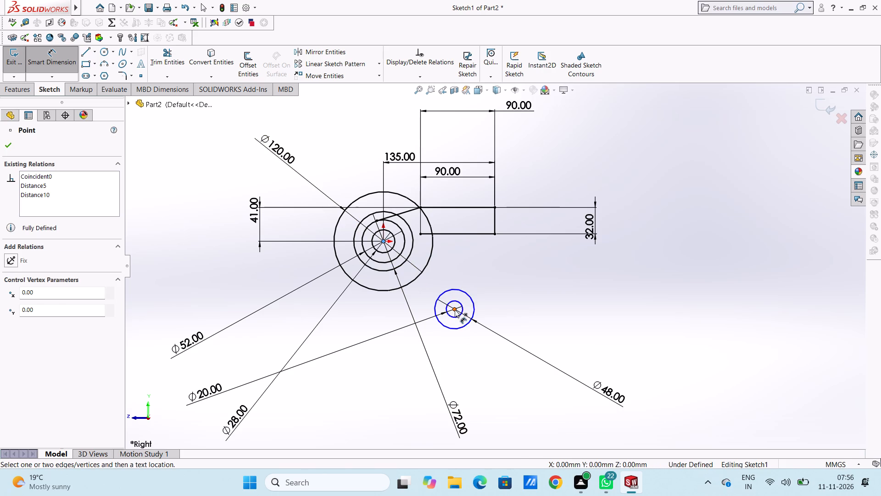
left_click(455, 310)
scroll(448, 344, "up", 3)
left_click(442, 387)
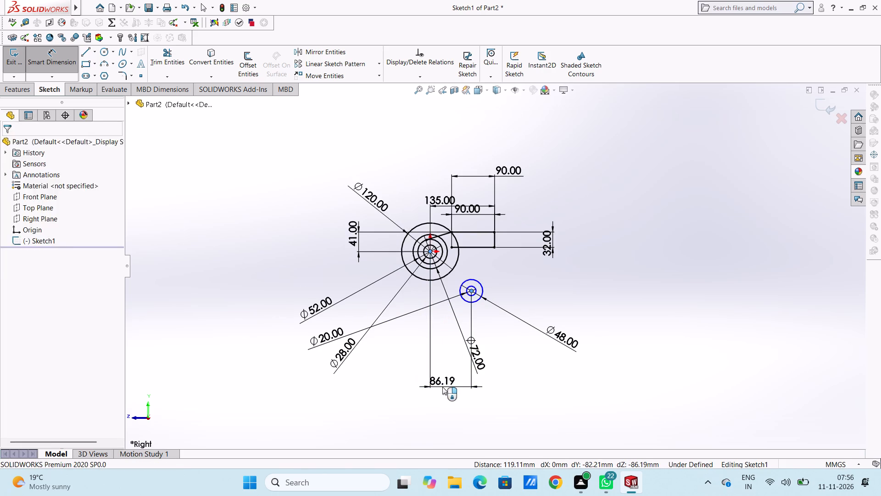
type("66")
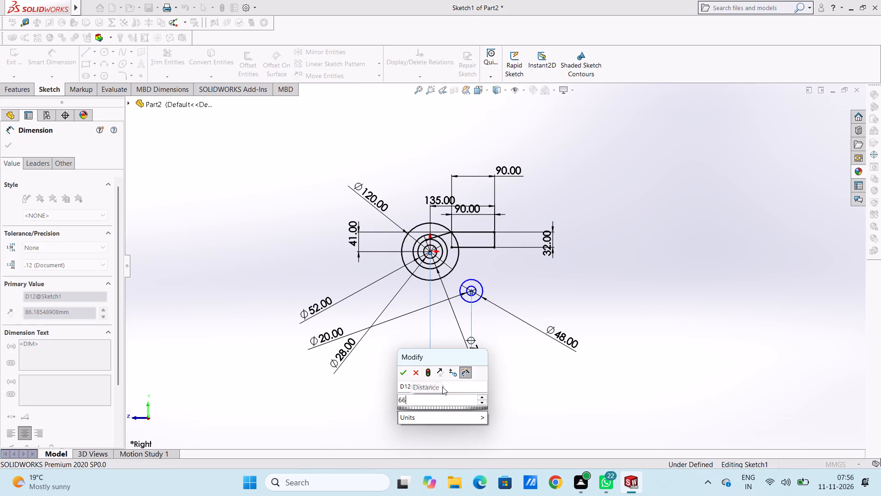
key("Return")
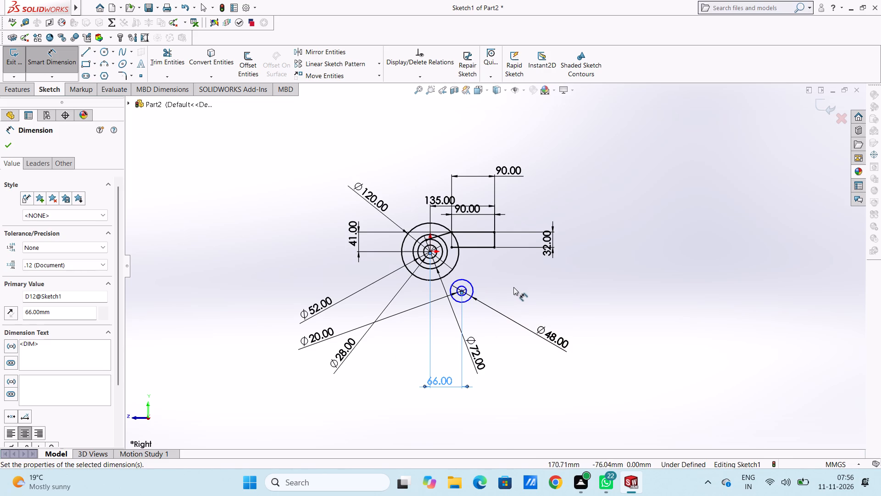
left_click(514, 286)
left_click(52, 64)
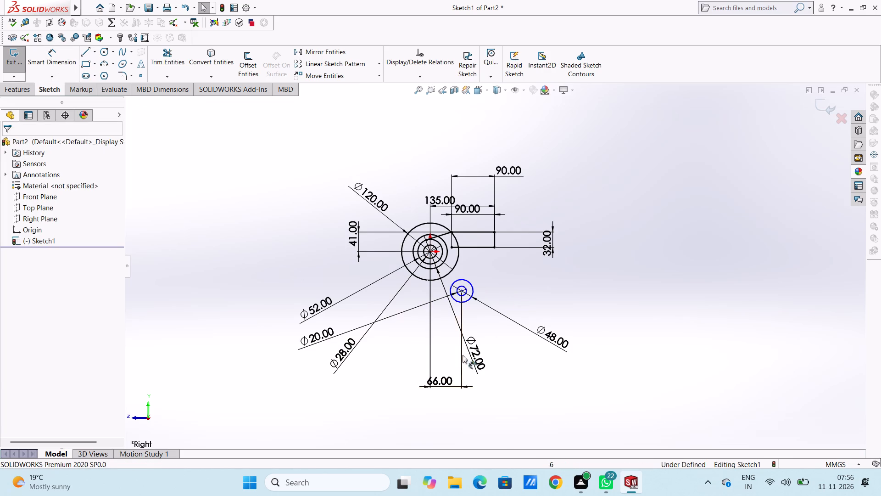
Move the 72 mm diameter dimension well away from the other dimensions, out beyond the 48 mm diameter dimension.
left_click_drag(475, 350, 727, 352)
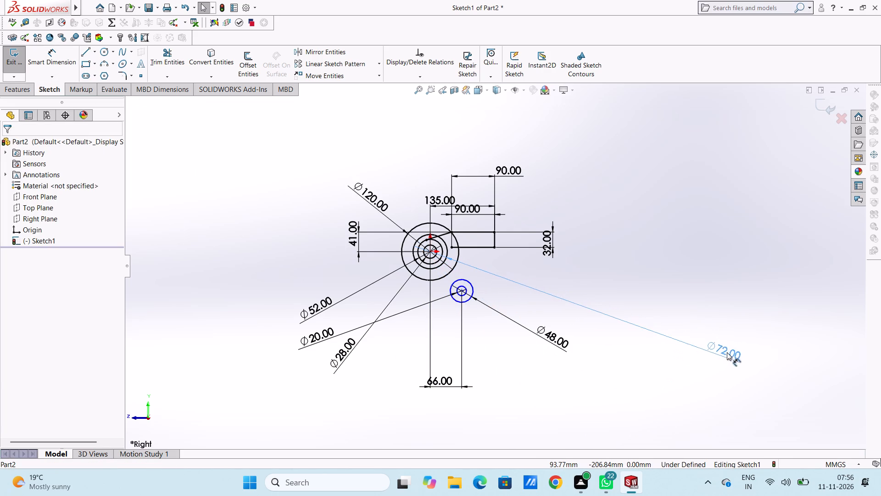
left_click_drag(727, 352, 735, 357)
left_click(672, 256)
Dimension the vertical distance from the origin to the lower circle pair's centre as 38 mm, placed on the side away from the rectangle.
scroll(471, 274, "down", 4)
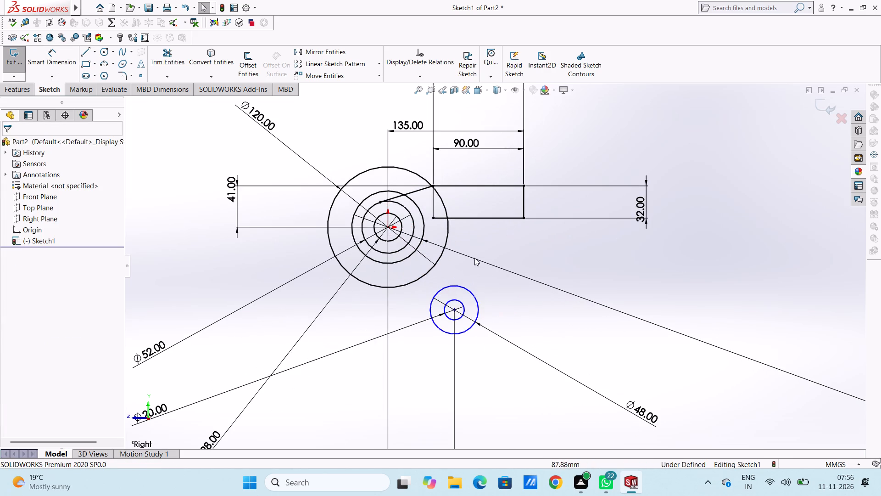
left_click(72, 57)
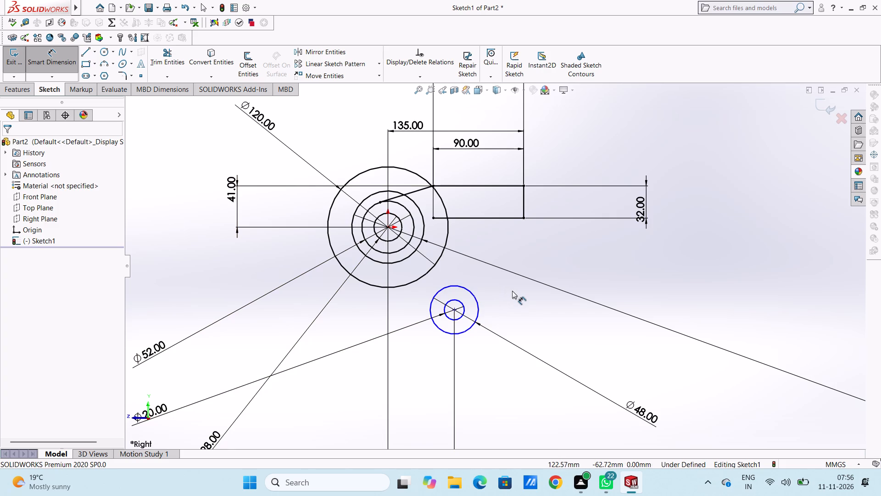
left_click(388, 229)
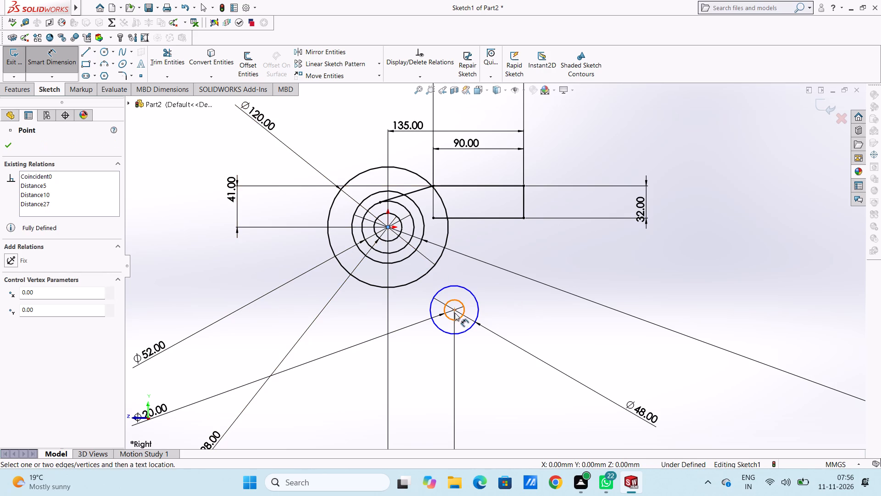
left_click(456, 310)
scroll(296, 295, "up", 3)
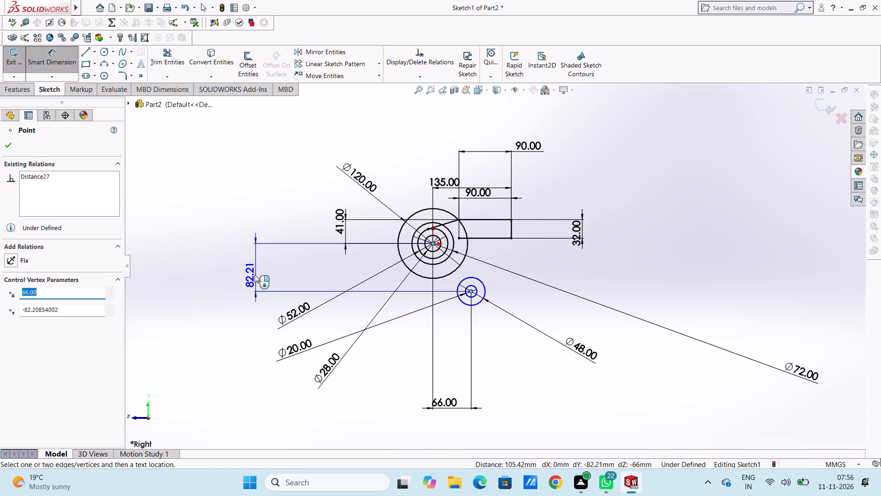
left_click(251, 277)
type("38")
key("Return")
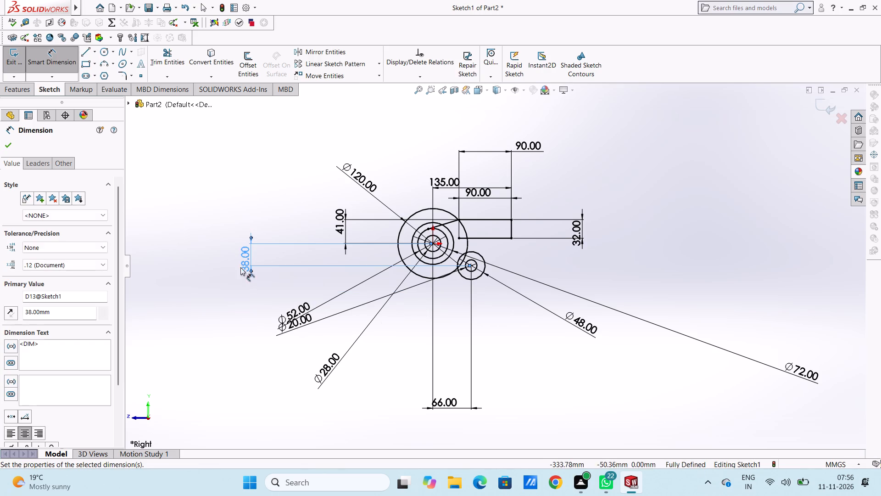
left_click(288, 186)
scroll(484, 256, "down", 4)
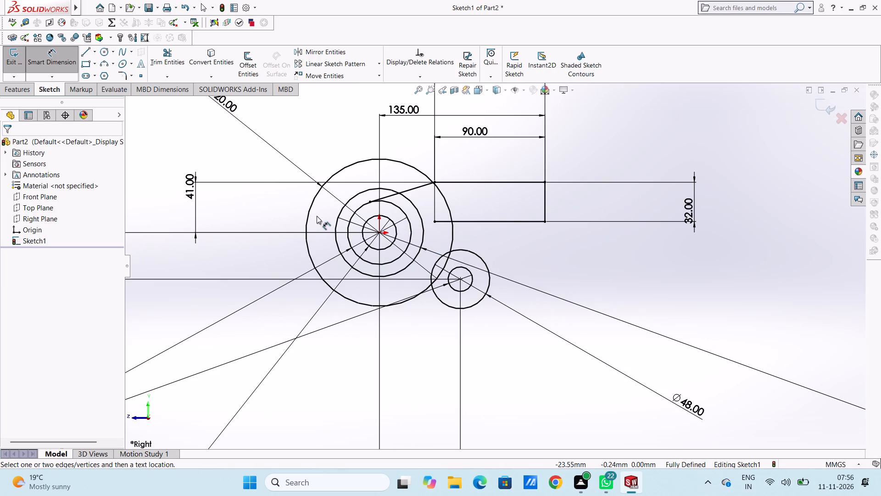
left_click(59, 60)
Trim the 120 mm origin-centred circle so that only its arc inside the 48 mm circle is left.
left_click(172, 52)
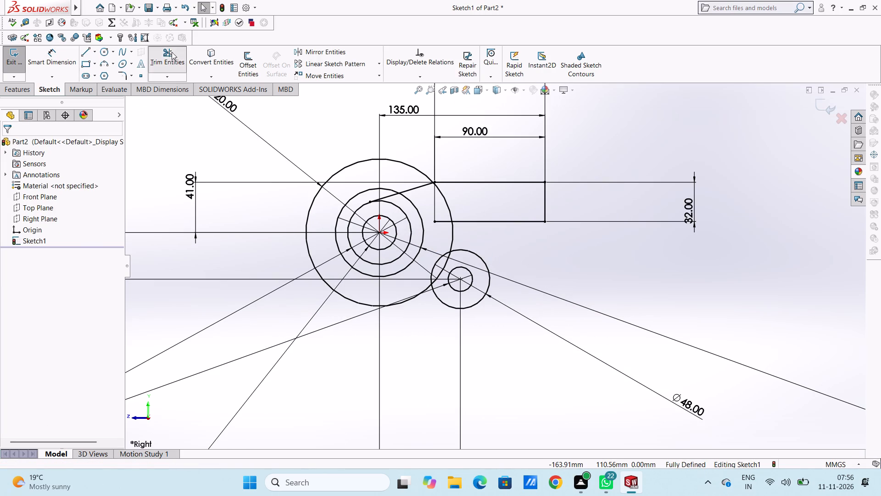
left_click(336, 171)
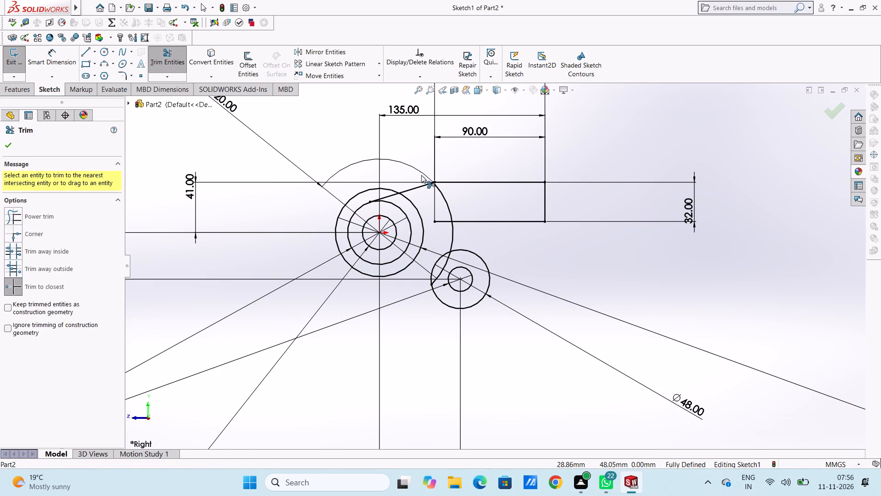
left_click(441, 194)
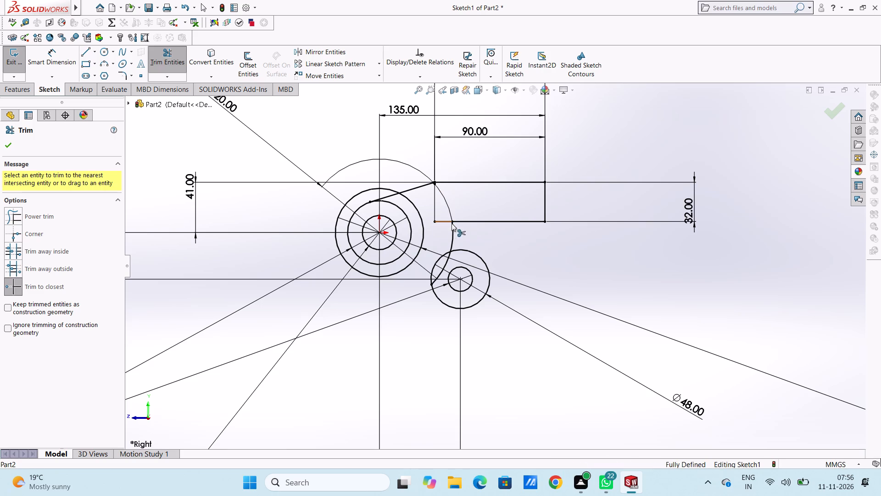
left_click(454, 231)
scroll(450, 200, "down", 8)
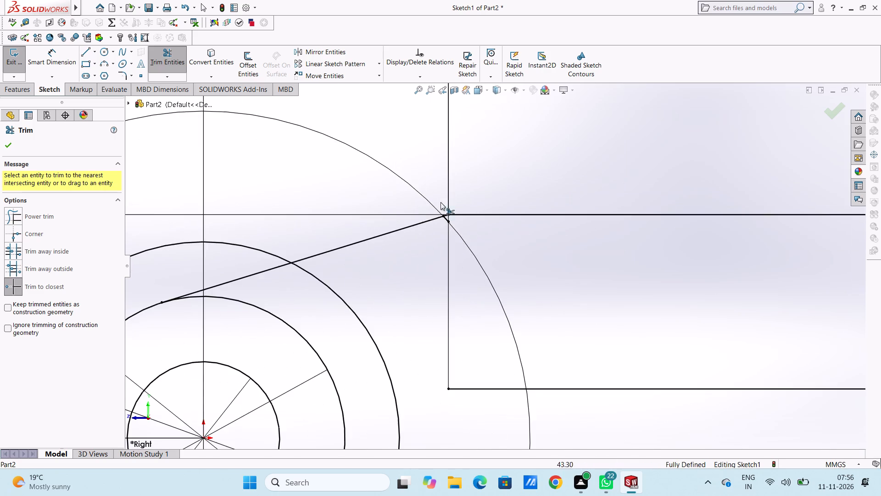
scroll(462, 230, "down", 5)
left_click(433, 213)
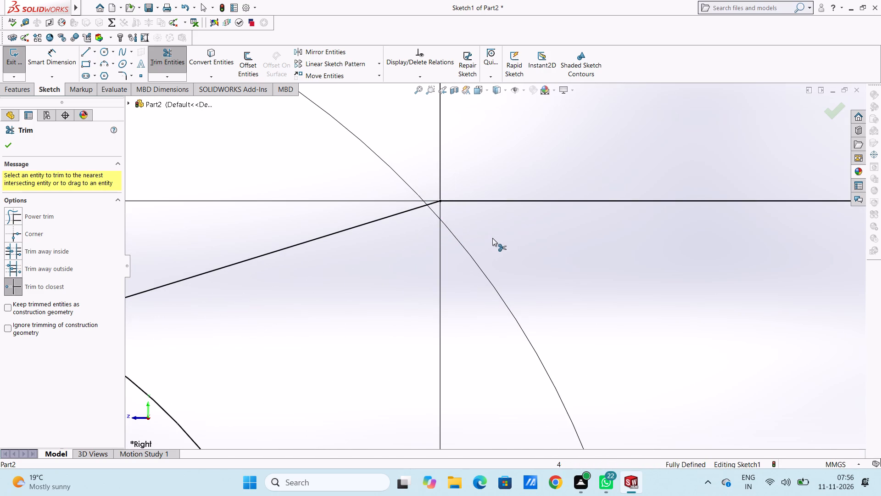
scroll(492, 238, "up", 14)
scroll(492, 238, "up", 8)
scroll(525, 349, "down", 4)
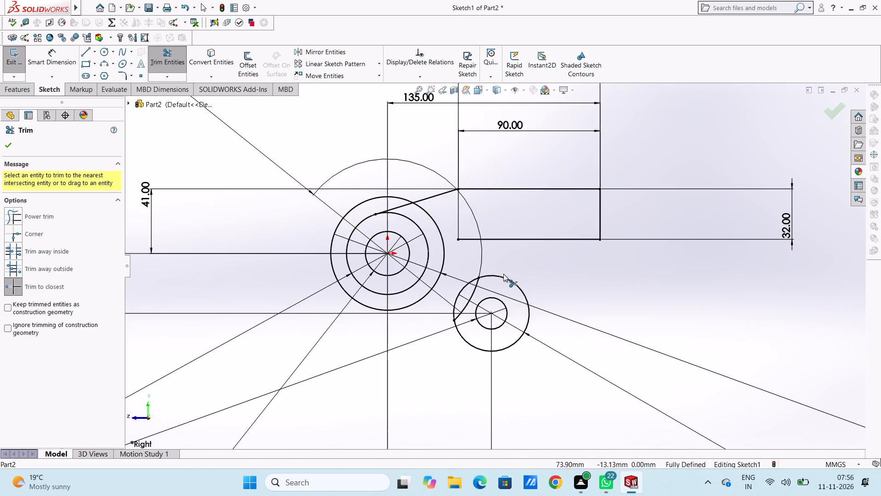
scroll(489, 284, "down", 3)
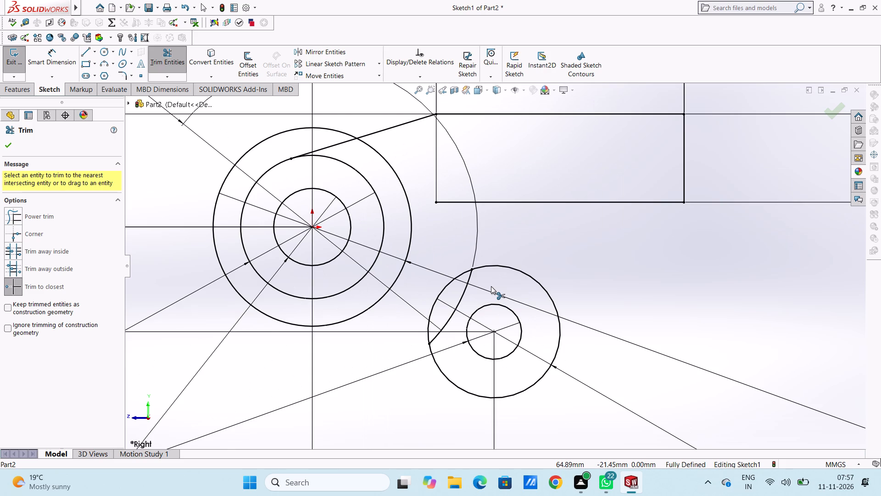
scroll(524, 223, "up", 4)
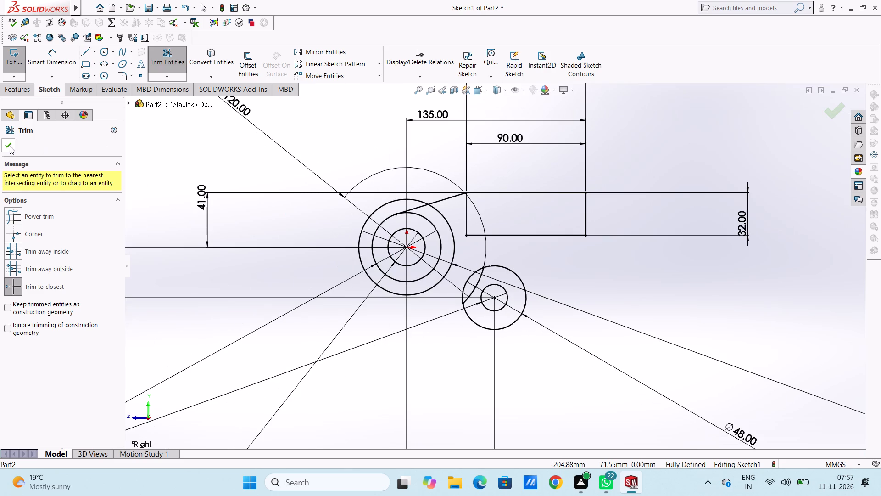
left_click(10, 146)
left_click(226, 156)
scroll(578, 208, "up", 5)
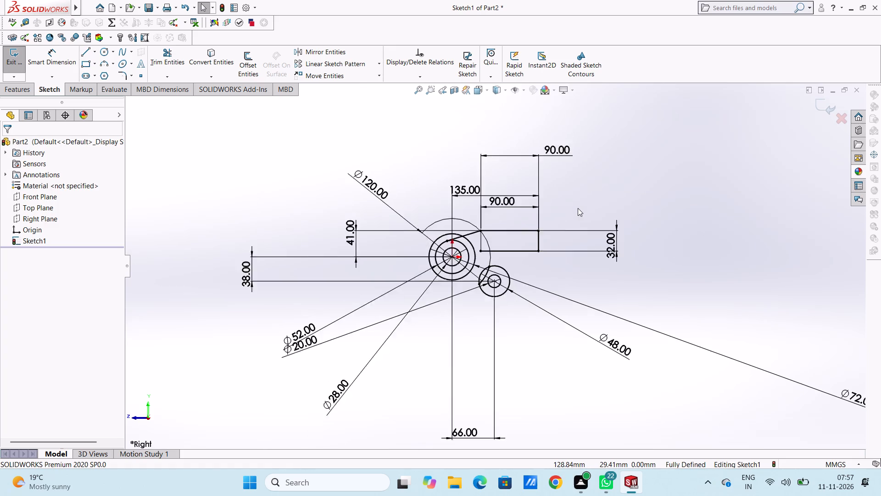
Sketch a line about 76 mm long joining the undersides of the 72 mm and 48 mm circles, tangent to both.
scroll(476, 279, "down", 3)
scroll(573, 247, "down", 3)
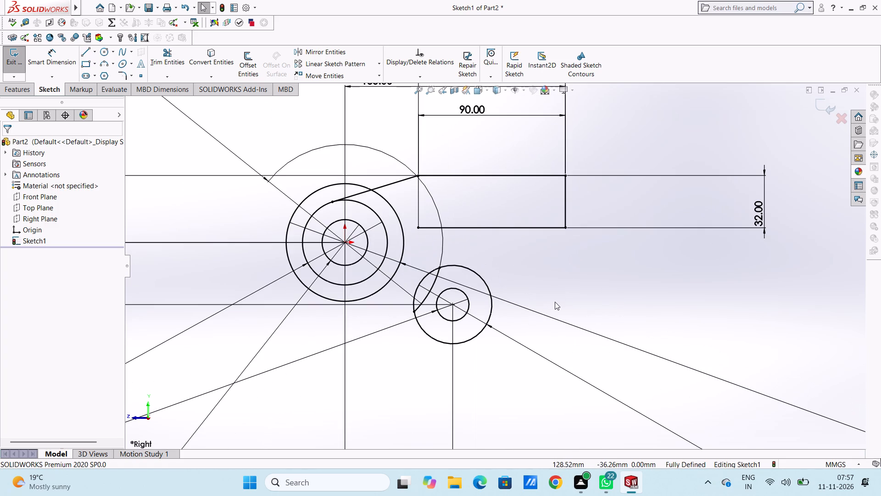
left_click(86, 56)
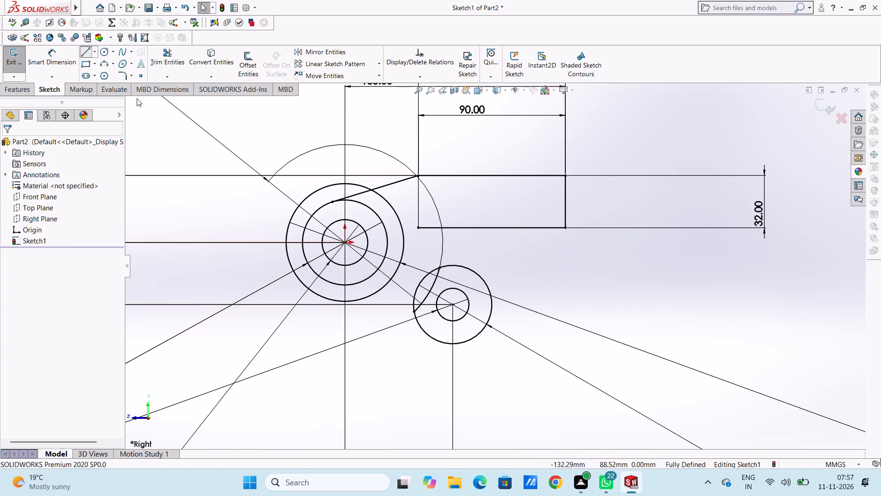
left_click(320, 296)
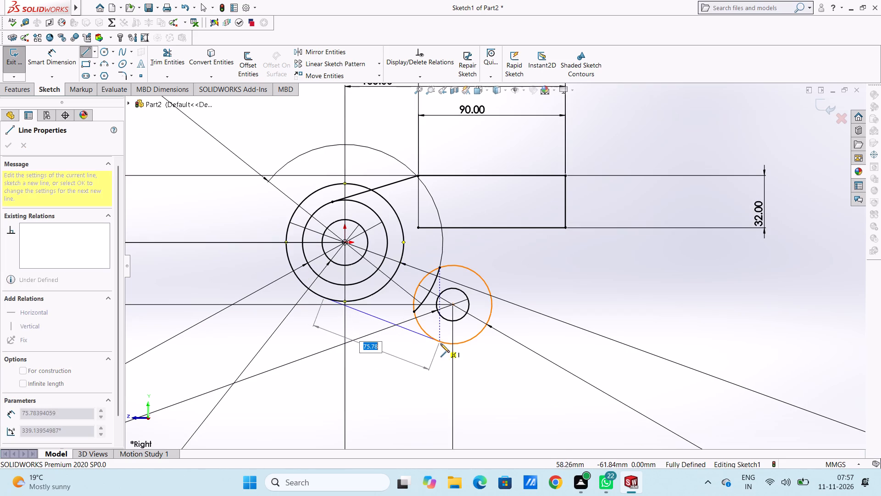
left_click(440, 343)
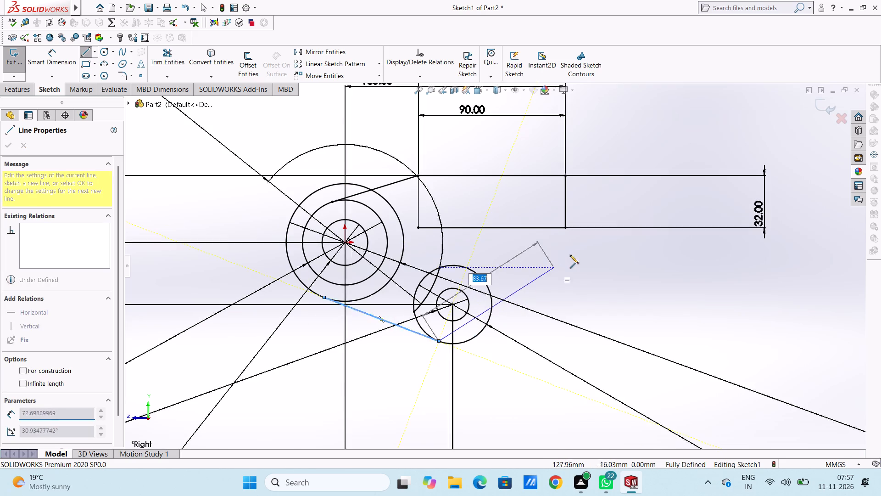
right_click(571, 254)
left_click(579, 260)
left_click(576, 267)
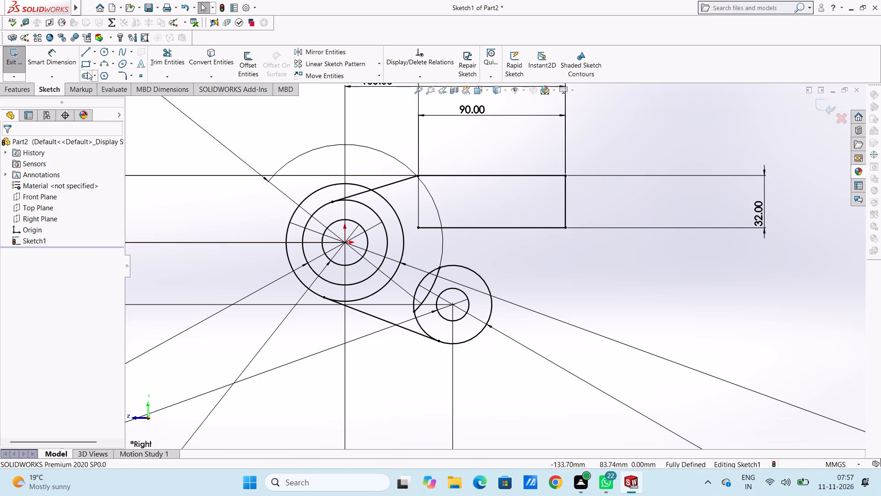
Sketch a 47 mm vertical line from the 48 mm circle's outer side up to the rectangle's lower edge.
left_click(85, 50)
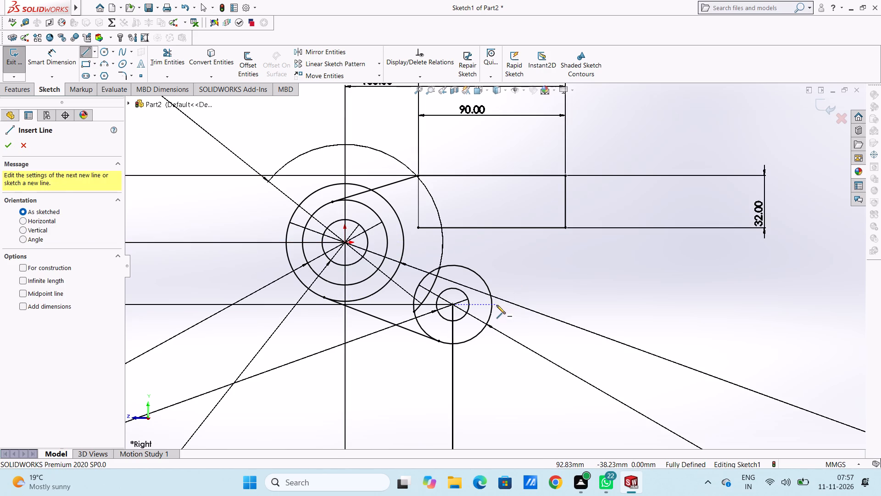
left_click(493, 305)
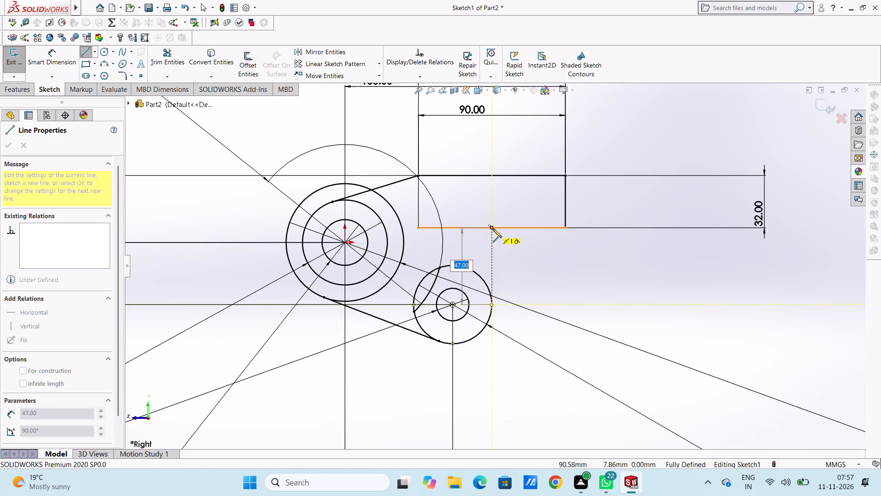
left_click(493, 229)
left_click(530, 187)
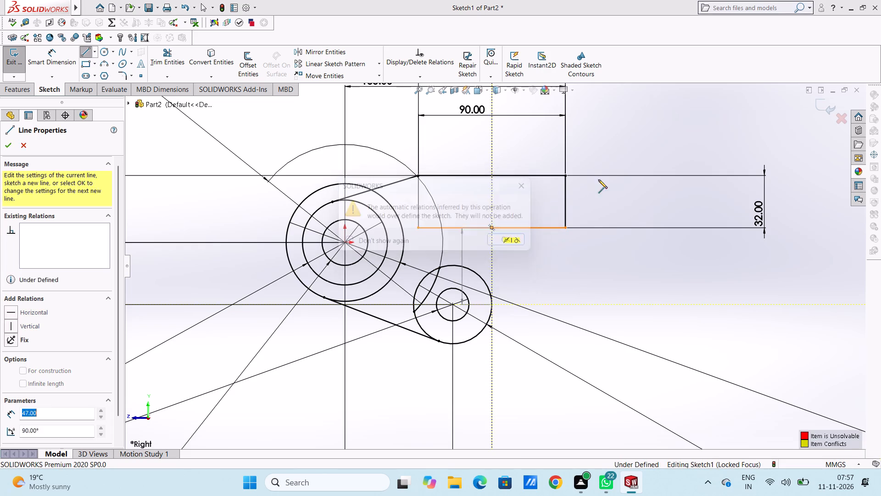
right_click(678, 125)
left_click(691, 132)
left_click(660, 140)
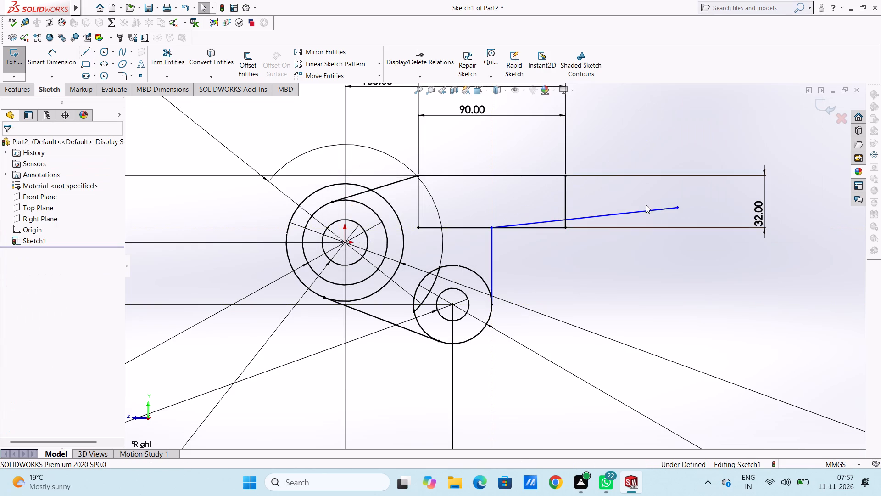
Delete the stray slanted line that starts at the upper end of the vertical line.
left_click(647, 209)
right_click(652, 107)
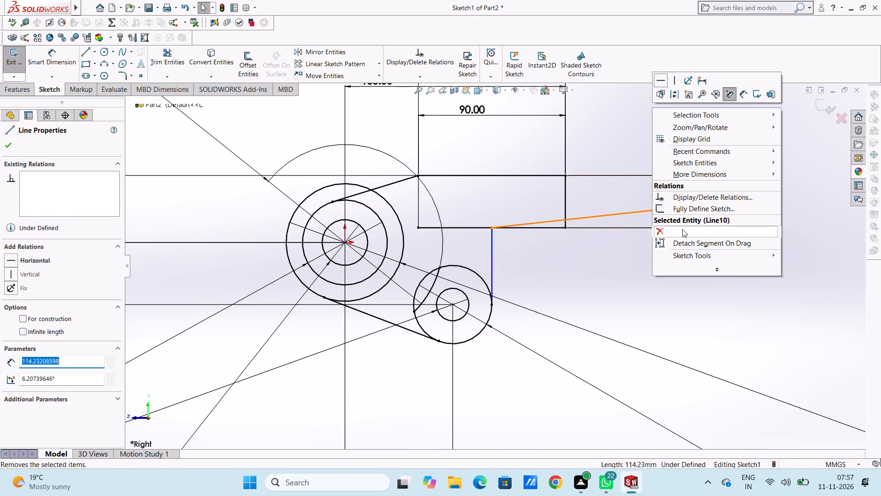
left_click(682, 230)
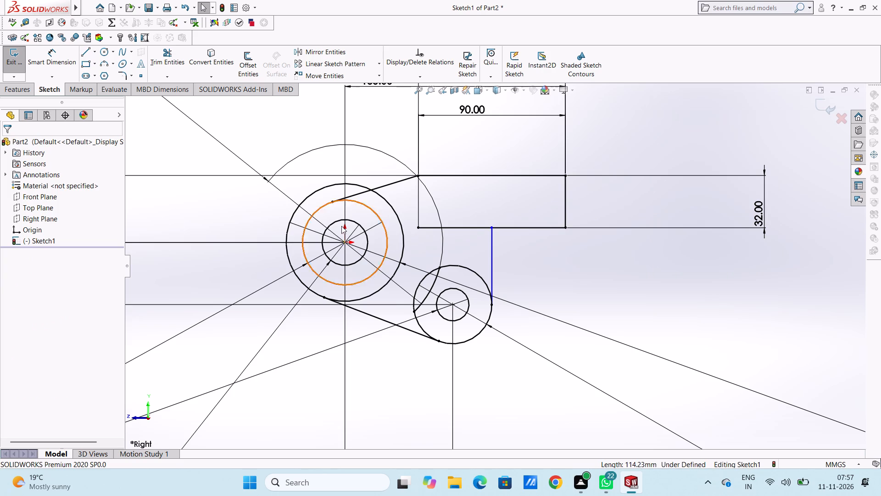
Sketch a three-point arc of 24 mm radius from the vertical line to the rectangle's lower edge, rounding their corner.
left_click(106, 67)
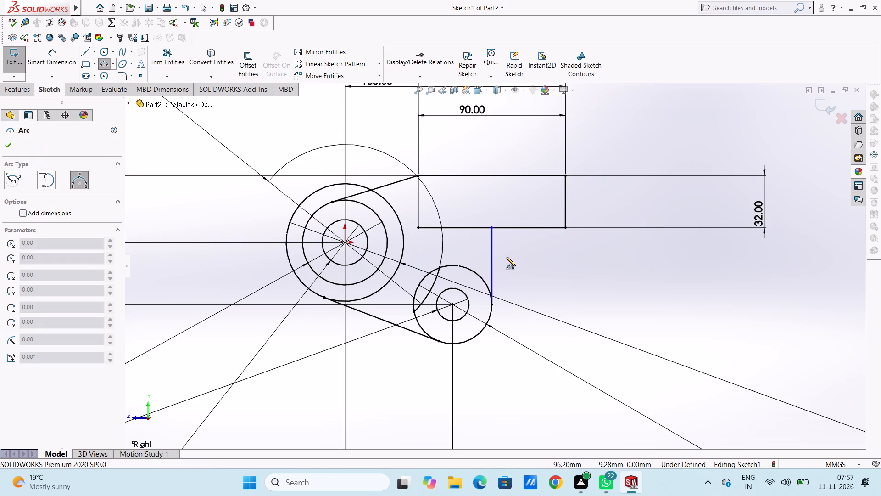
left_click(492, 263)
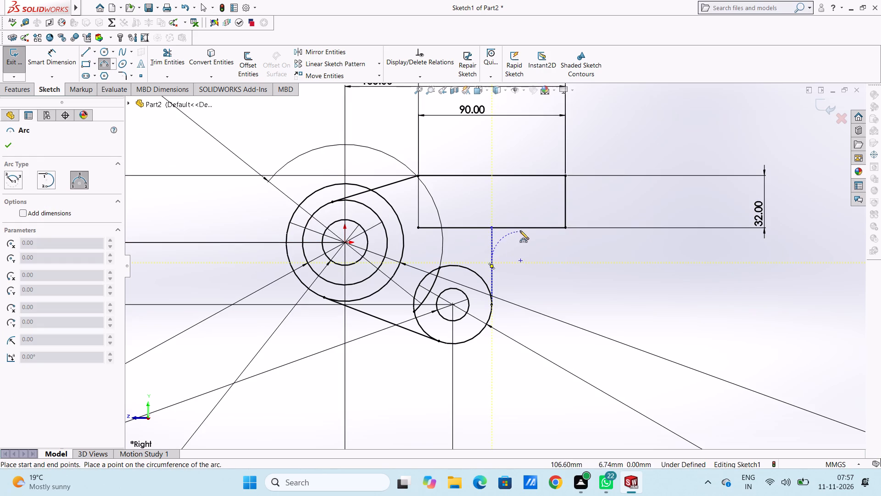
left_click(524, 228)
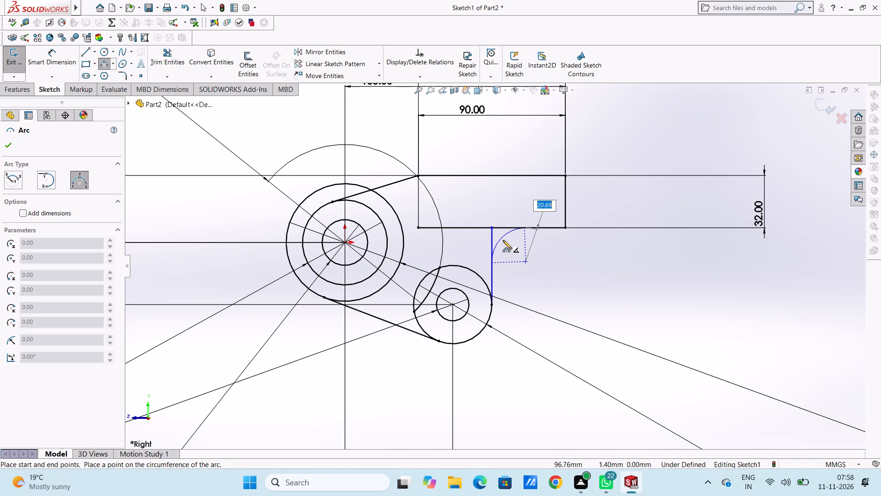
type("24")
key("Return")
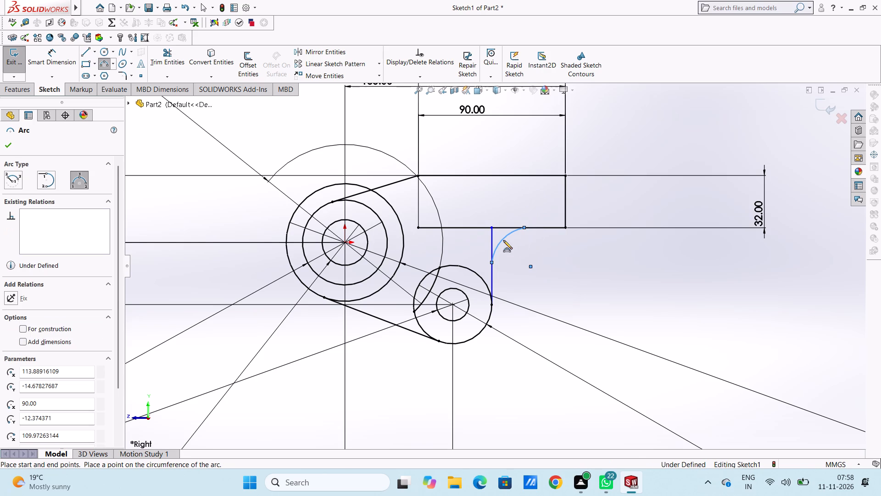
right_click(618, 141)
double_click(637, 148)
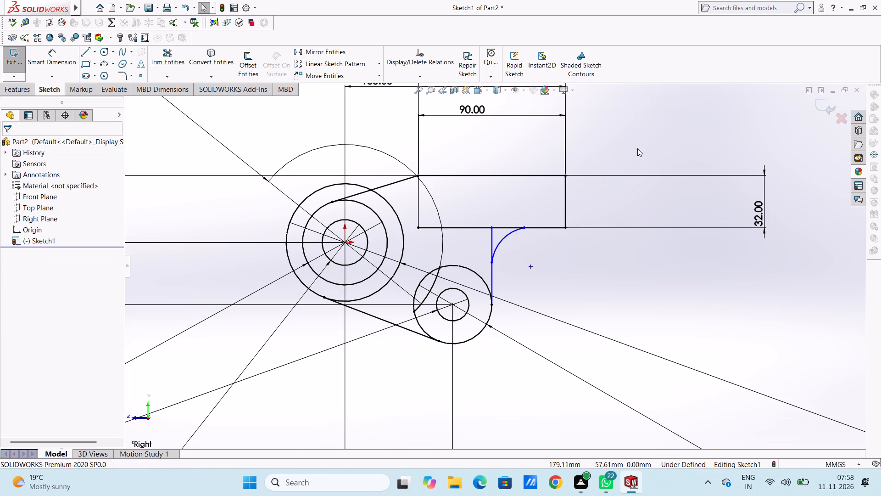
Dimension the radius of the corner arc below the rectangle as 24 mm.
left_click(46, 59)
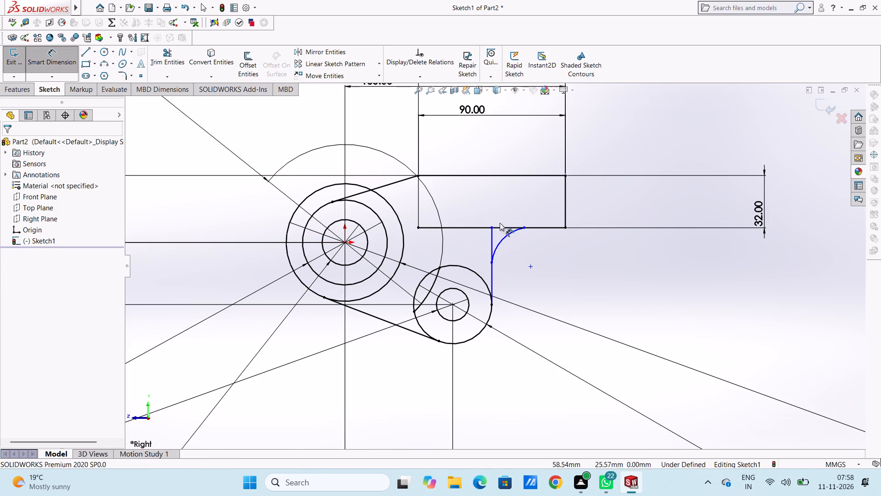
left_click(507, 235)
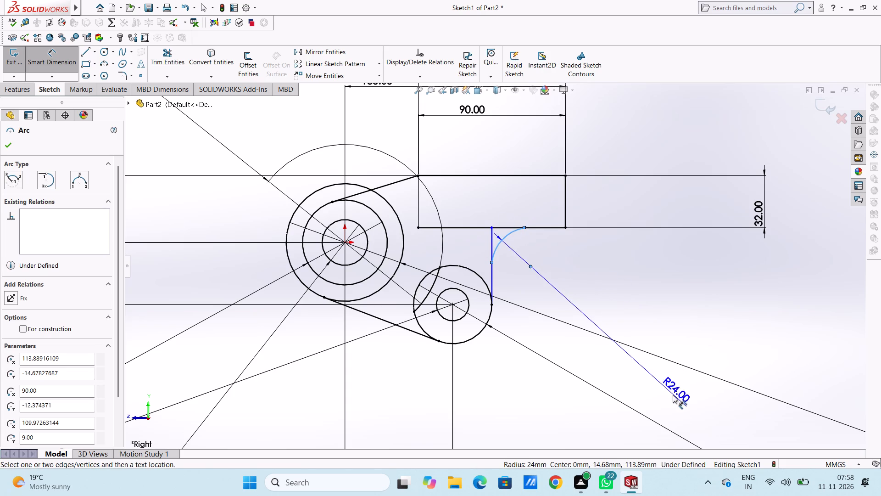
left_click(680, 414)
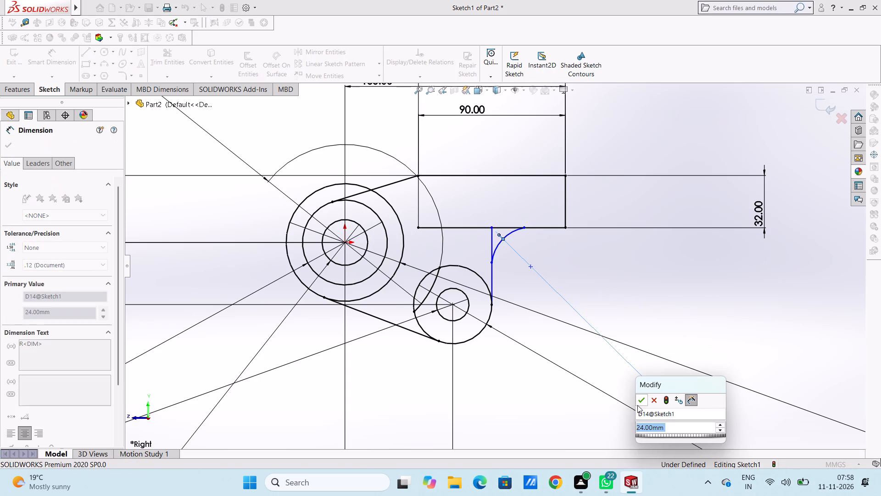
left_click(637, 399)
left_click(664, 303)
Add a tangent relation between the 24 mm radius arc and the rectangle's lower edge.
scroll(496, 242, "down", 2)
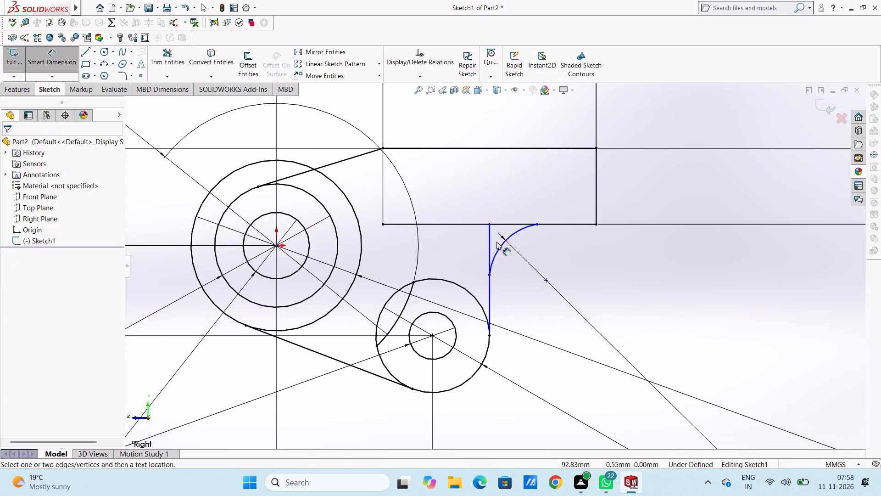
scroll(507, 263, "down", 3)
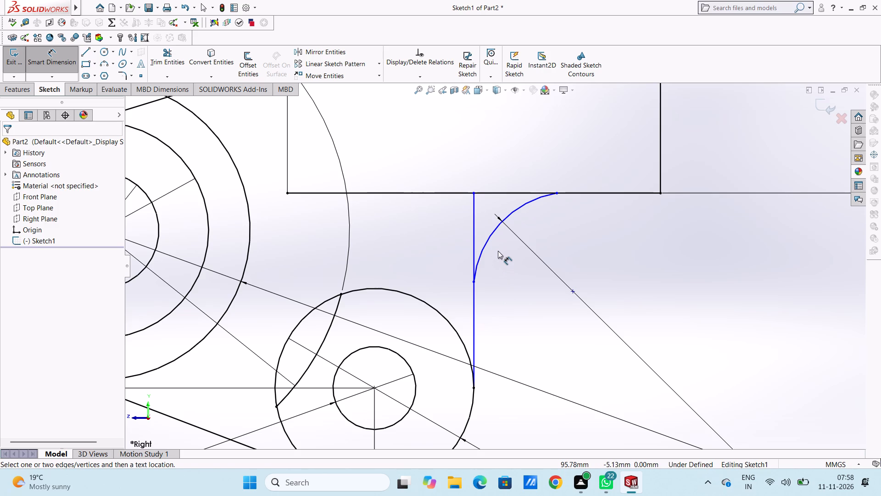
left_click(63, 59)
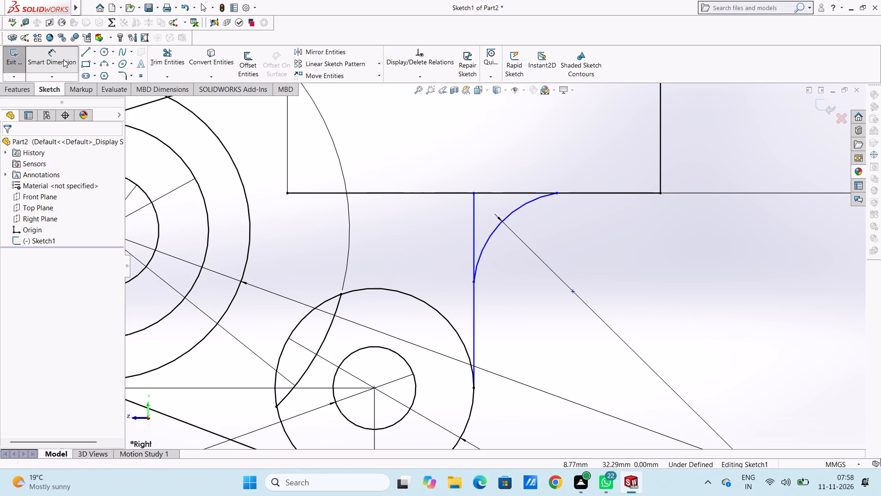
left_click(485, 249)
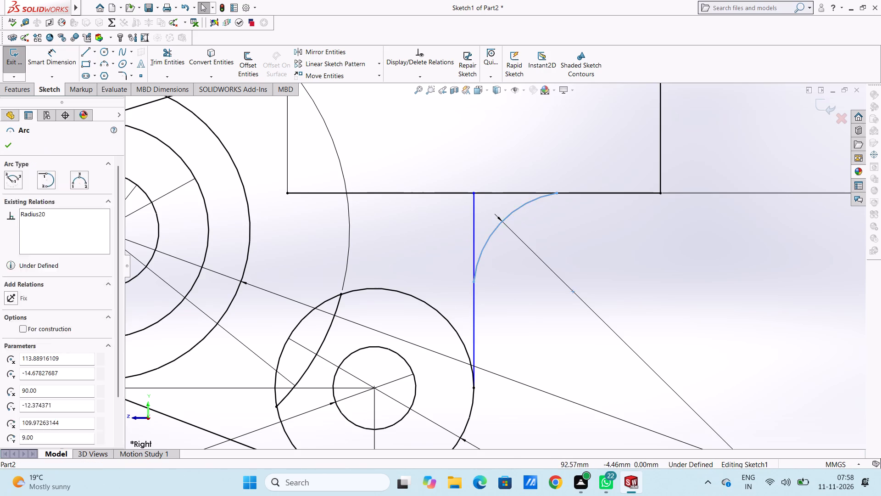
left_click(590, 196, "ctrl")
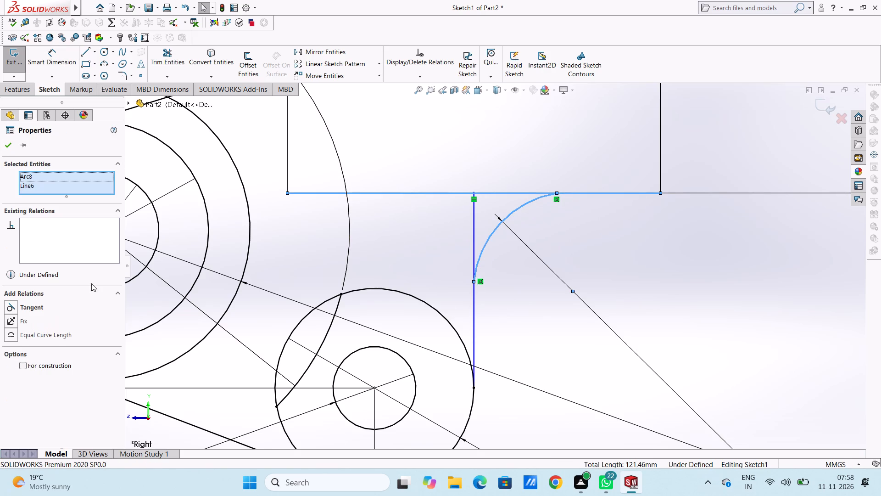
left_click(11, 307)
left_click(412, 242)
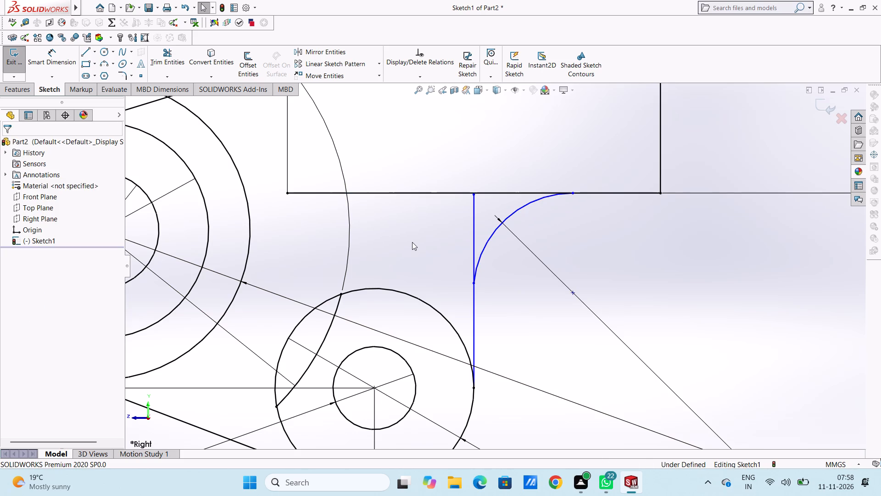
Add a tangent relation between the vertical line and the 48 mm circle.
scroll(582, 242, "up", 6)
scroll(470, 281, "down", 3)
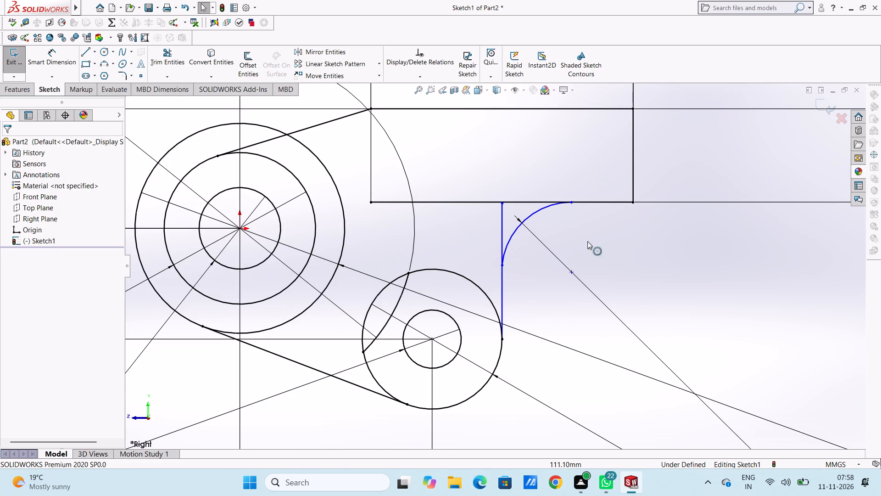
left_click(503, 285)
left_click(489, 298, "ctrl")
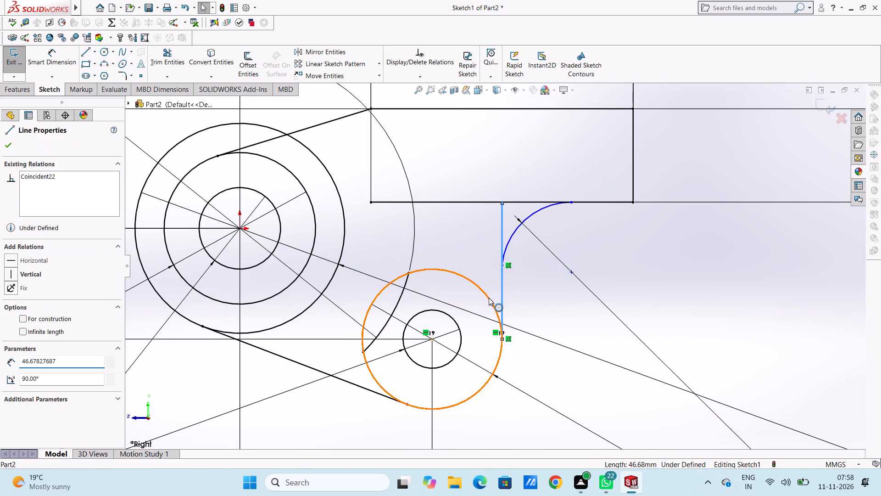
left_click(10, 304)
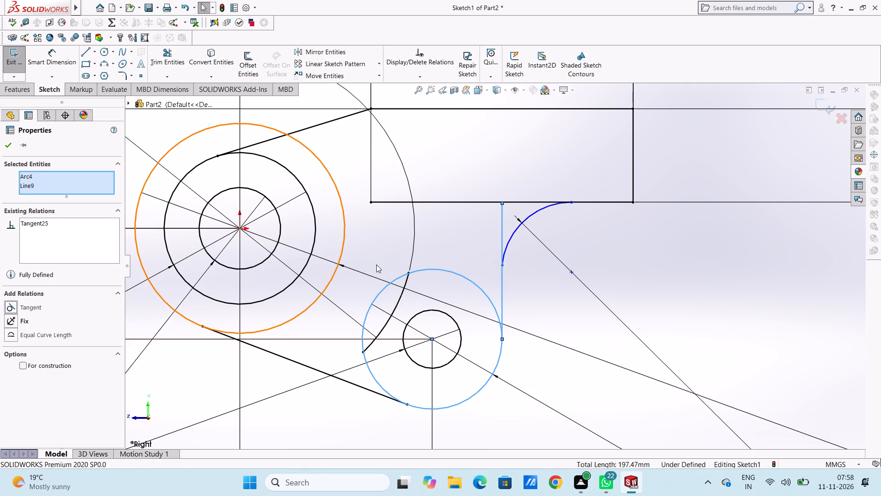
left_click(482, 240)
Add a tangent relation between the 24 mm radius arc and the vertical line.
scroll(482, 244, "up", 5)
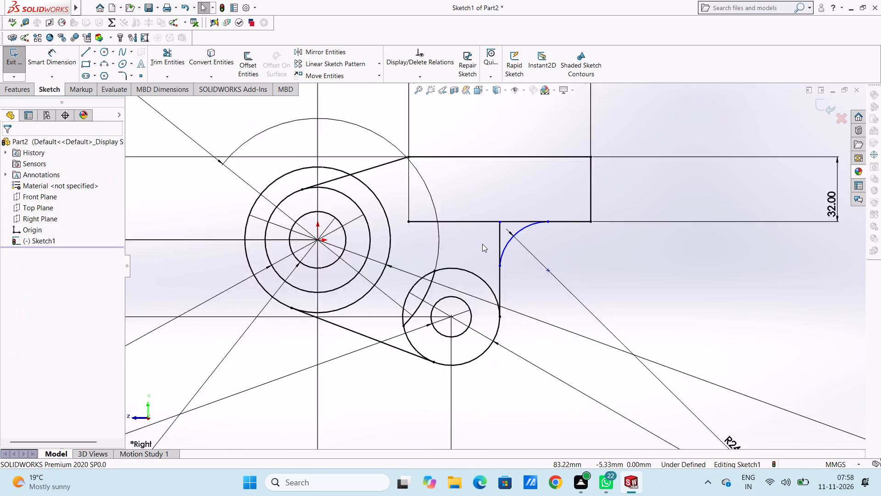
scroll(502, 259, "down", 5)
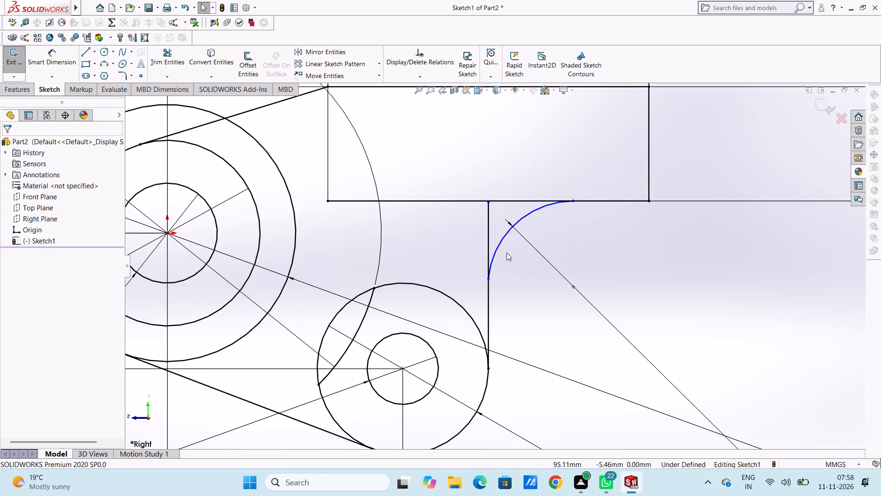
left_click(505, 237)
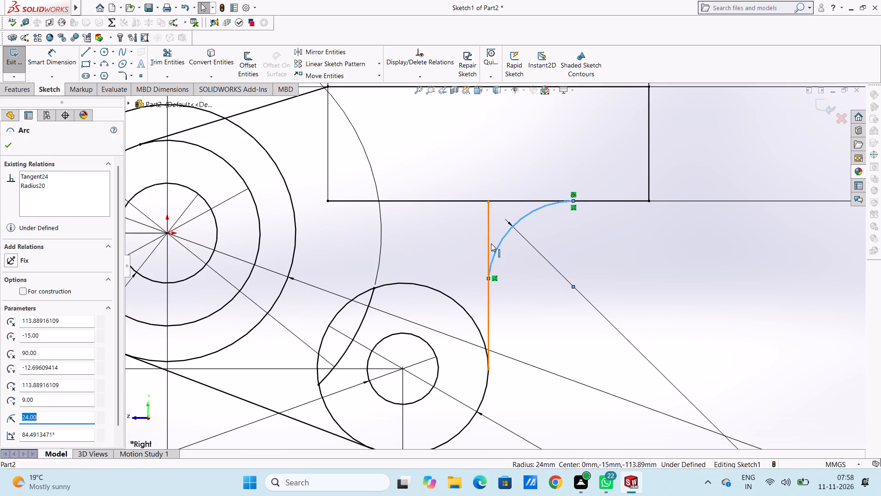
left_click(491, 242, "ctrl")
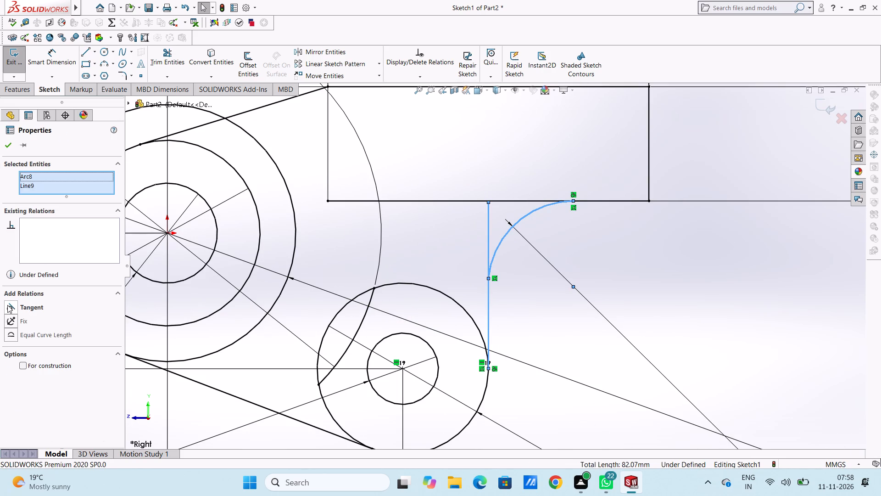
left_click(7, 305)
left_click(427, 264)
Trim off the part of the vertical line between the arc's lower end and the rectangle's lower edge.
scroll(506, 241, "up", 5)
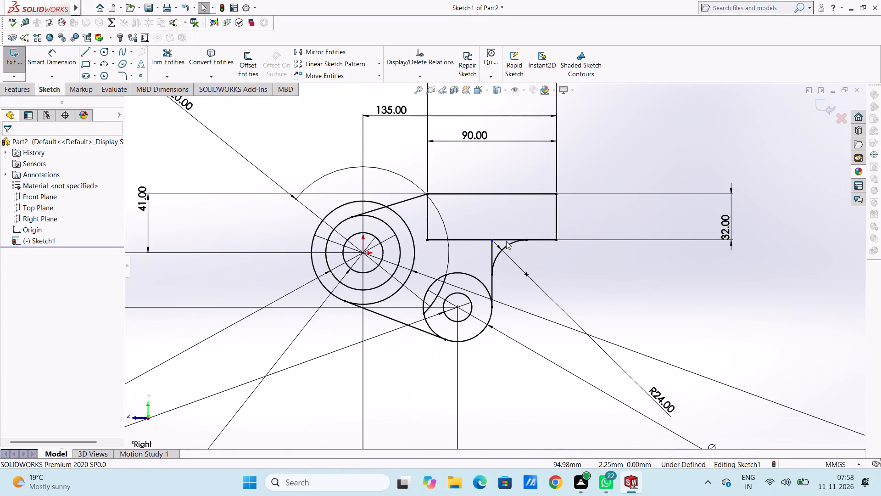
left_click(176, 56)
scroll(503, 235, "down", 4)
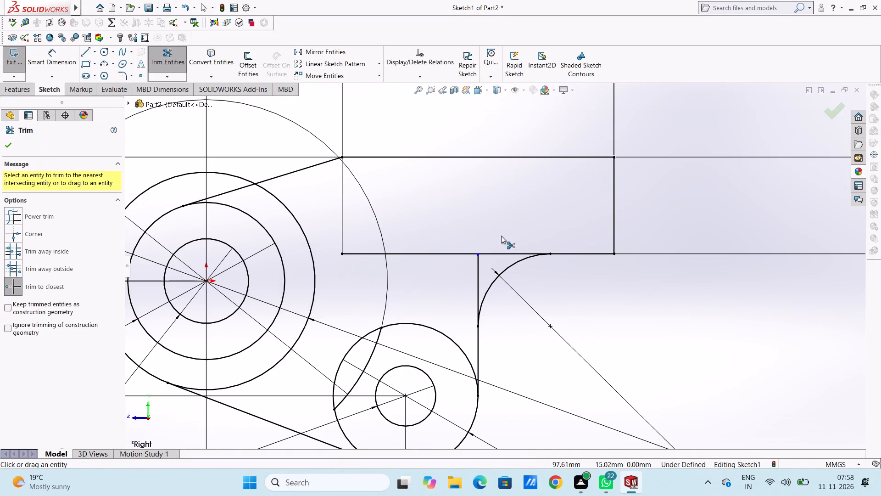
left_click(478, 266)
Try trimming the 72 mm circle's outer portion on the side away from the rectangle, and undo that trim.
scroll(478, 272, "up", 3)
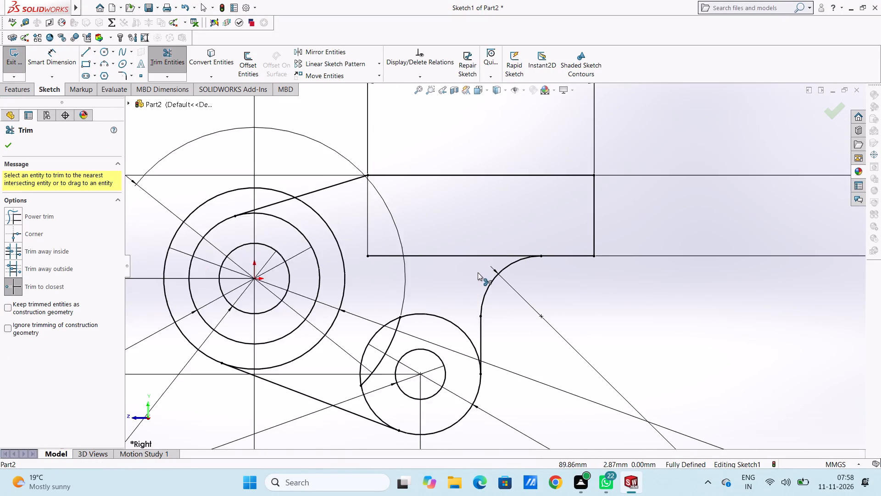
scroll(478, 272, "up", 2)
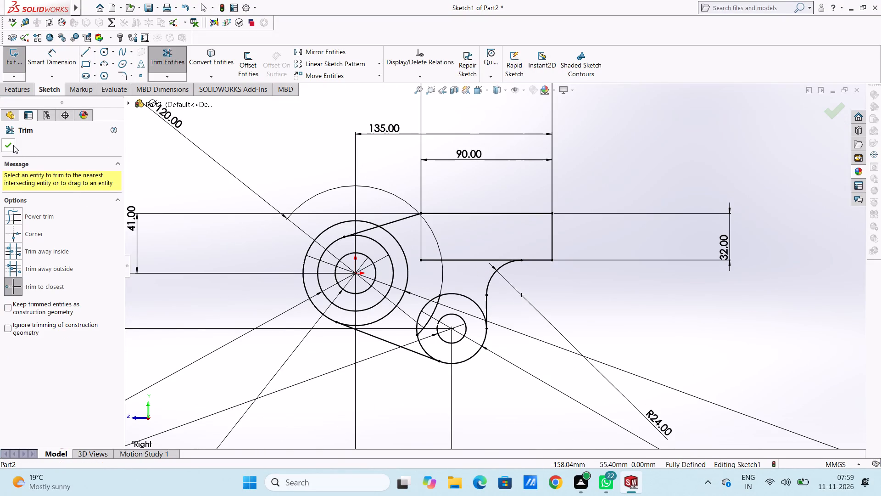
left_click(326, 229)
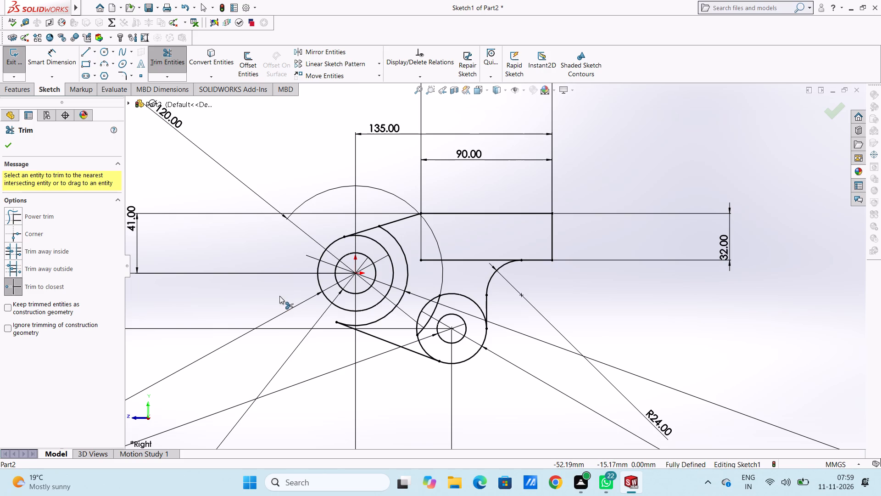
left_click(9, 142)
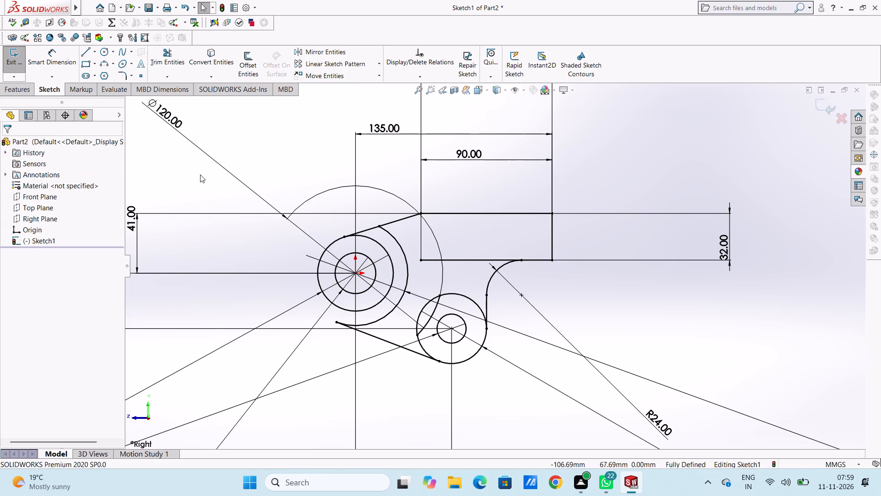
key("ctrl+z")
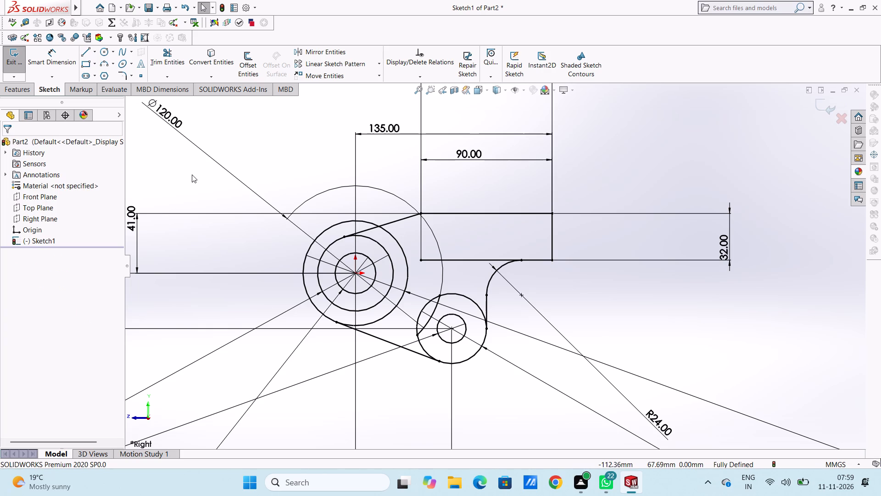
Delete the tangent line joining the undersides of the 72 mm and 48 mm circles.
scroll(394, 334, "down", 5)
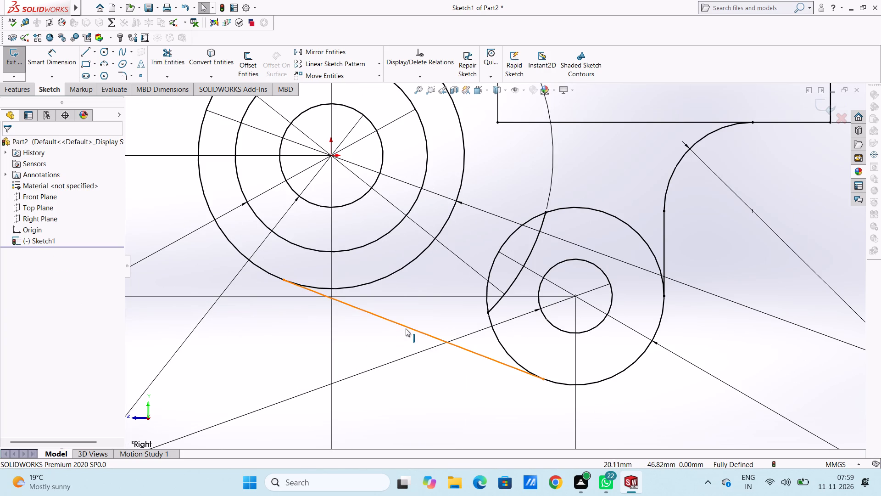
left_click(406, 328)
right_click(277, 337)
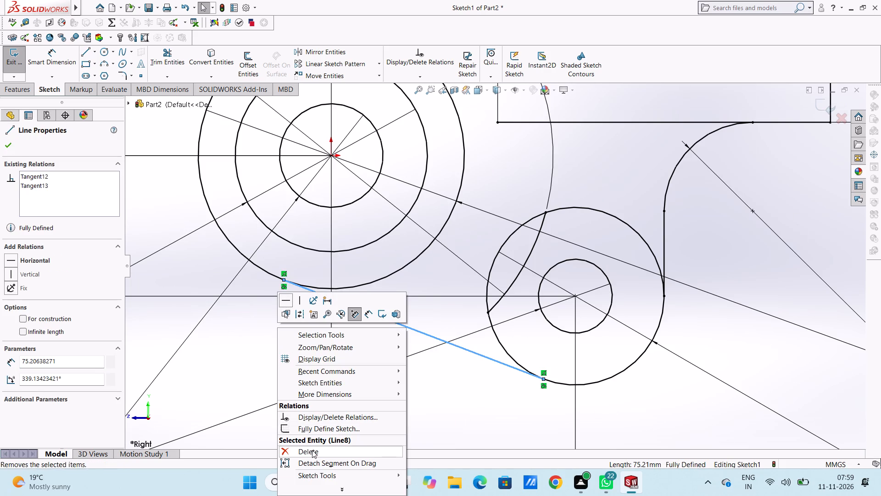
left_click(312, 450)
Sketch a line about 71 mm long from the underside of the 52 mm circle to the 48 mm circle, tangent to the latter.
scroll(621, 233, "up", 6)
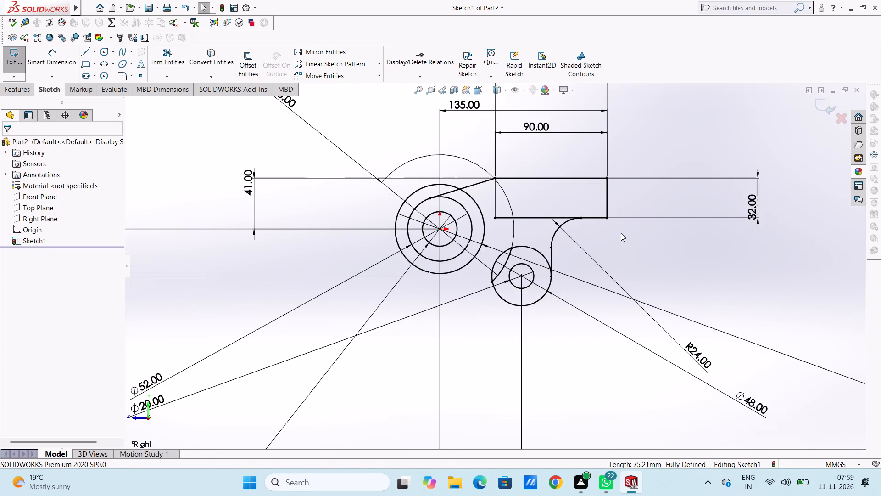
left_click(87, 51)
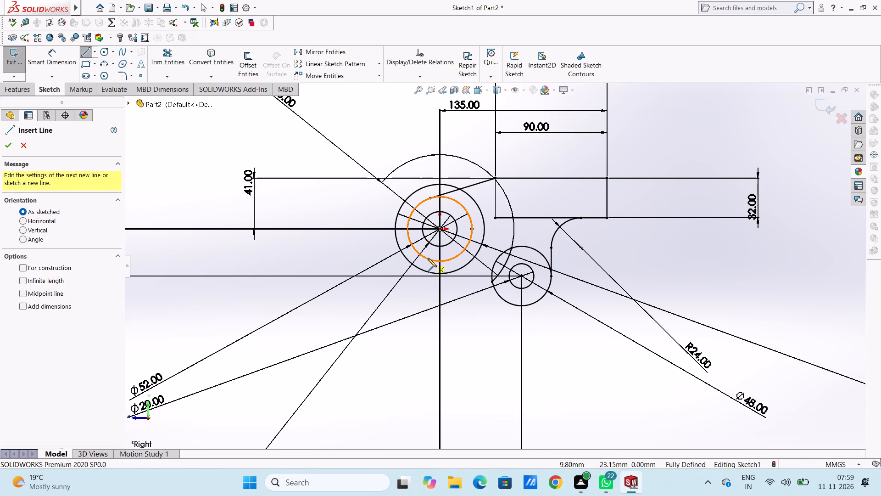
left_click(430, 259)
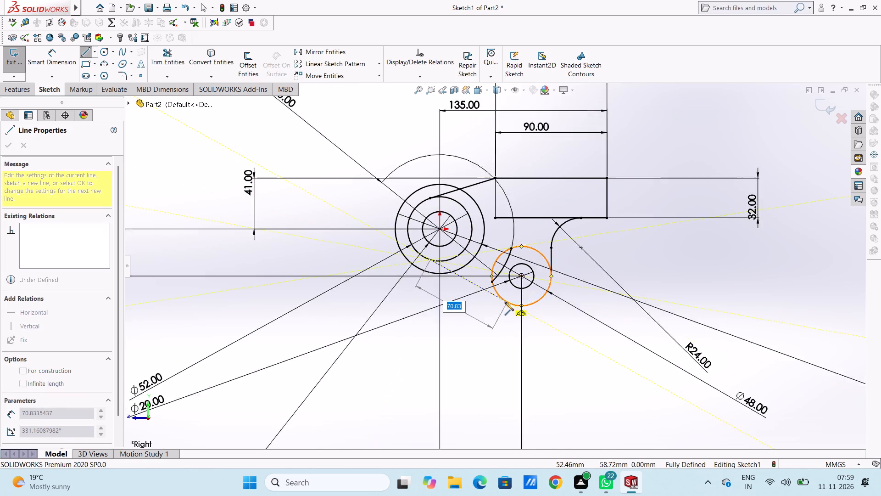
left_click(505, 301)
right_click(473, 338)
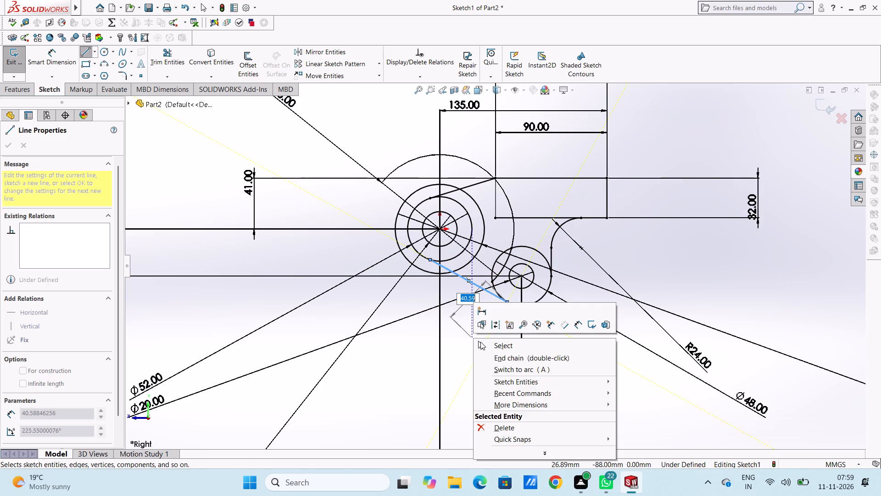
double_click(482, 341)
Add a tangent relation between the new lower connecting line and the 52 mm circle.
scroll(557, 205, "down", 4)
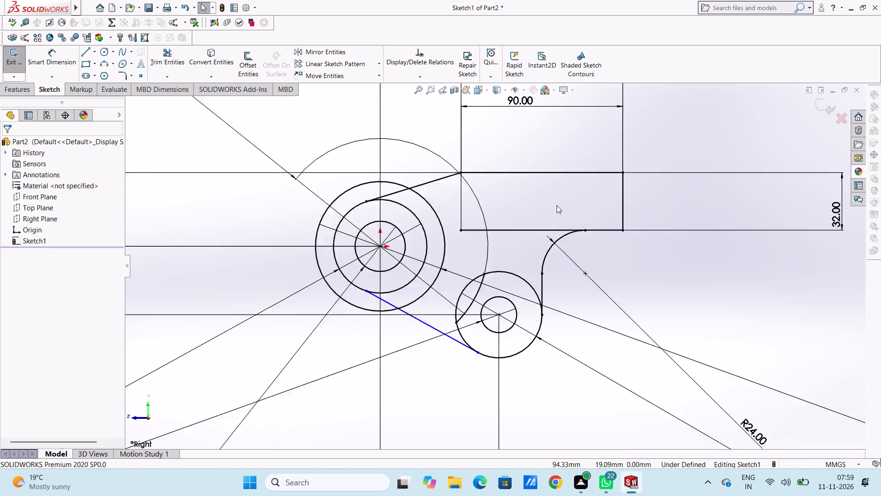
scroll(557, 205, "down", 1)
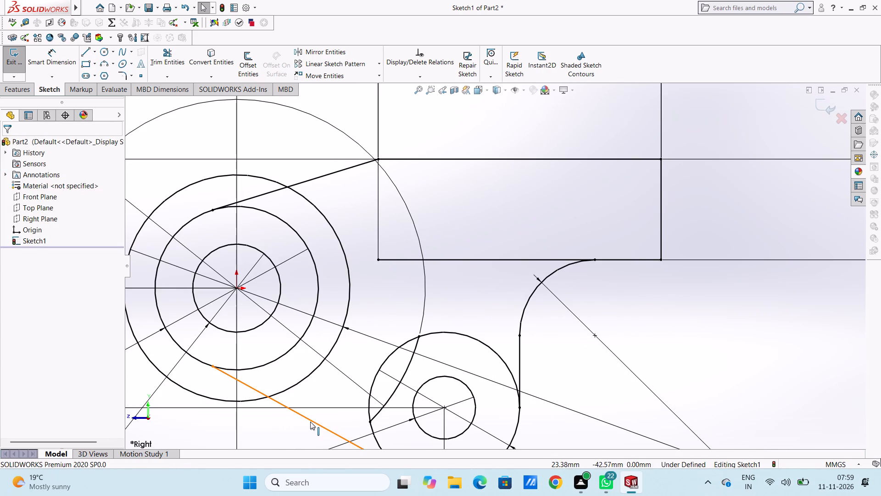
left_click(310, 422)
left_click(275, 362, "ctrl")
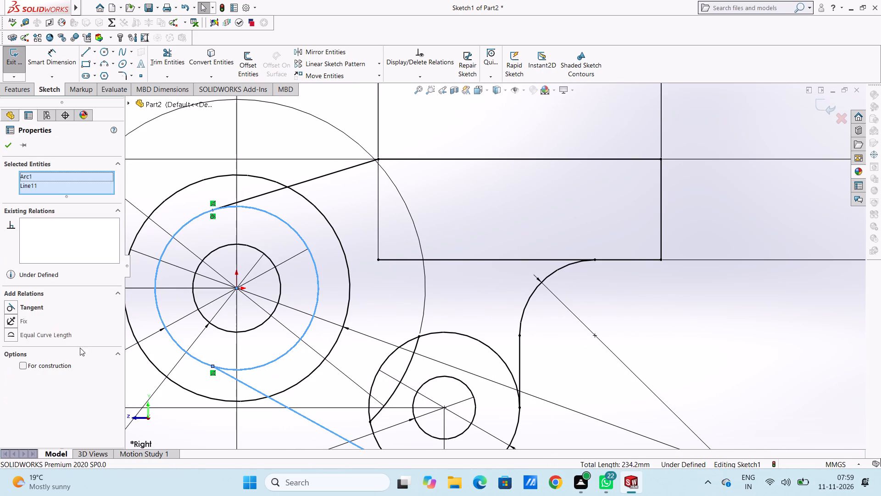
left_click(14, 306)
left_click(406, 299)
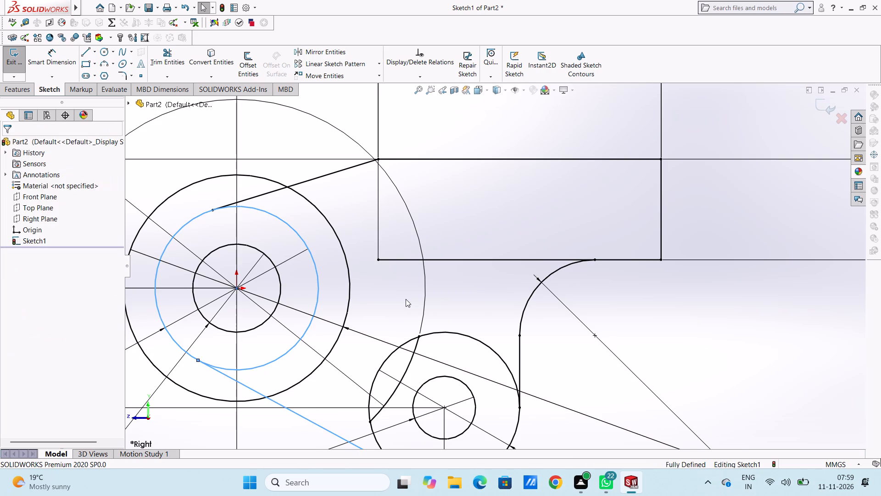
Trim away the 72 mm circle's outer portion beyond the two connecting lines, on the side away from the rectangle.
scroll(406, 299, "up", 8)
scroll(498, 316, "down", 2)
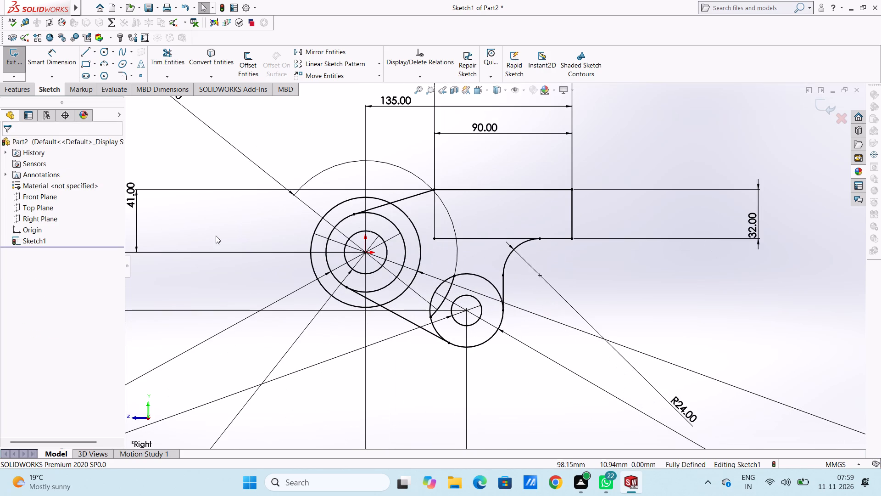
left_click(163, 51)
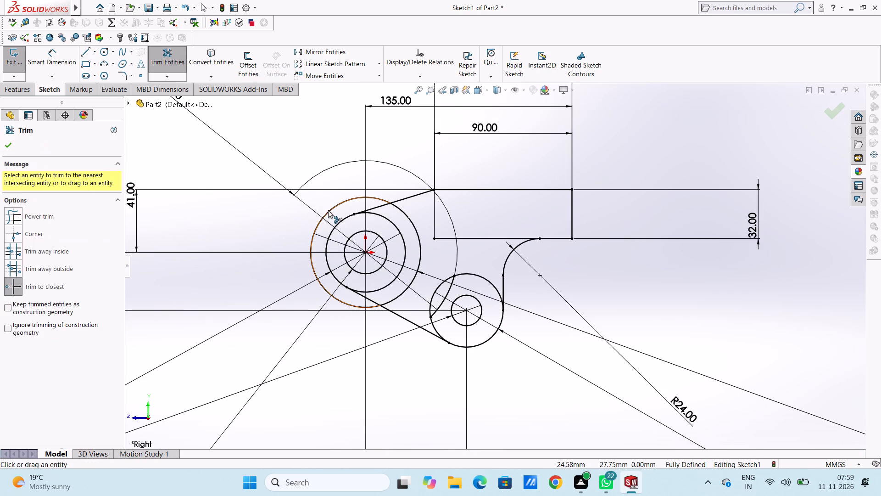
left_click(328, 210)
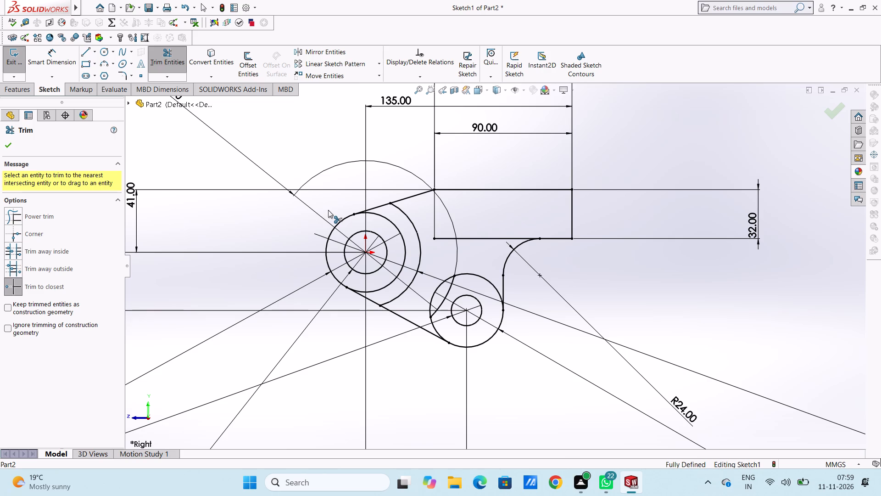
scroll(427, 316, "down", 2)
scroll(426, 312, "up", 4)
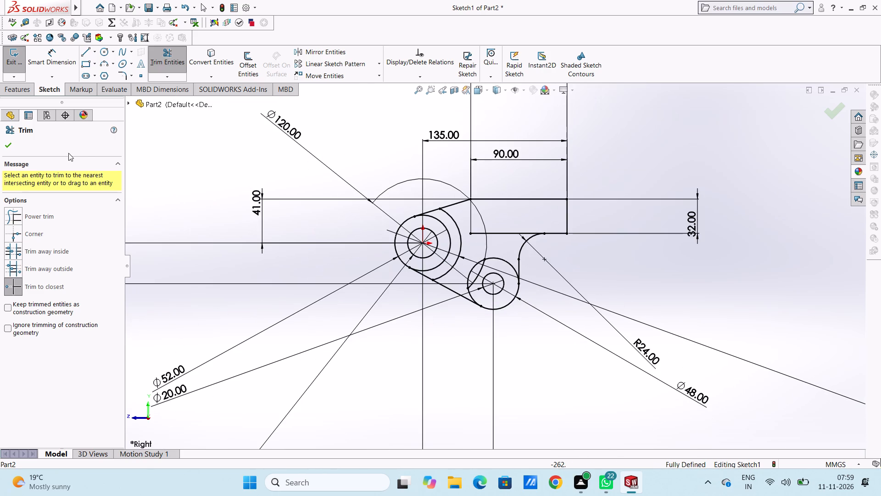
scroll(15, 142, "up", 1)
left_click(15, 142)
left_click(241, 162)
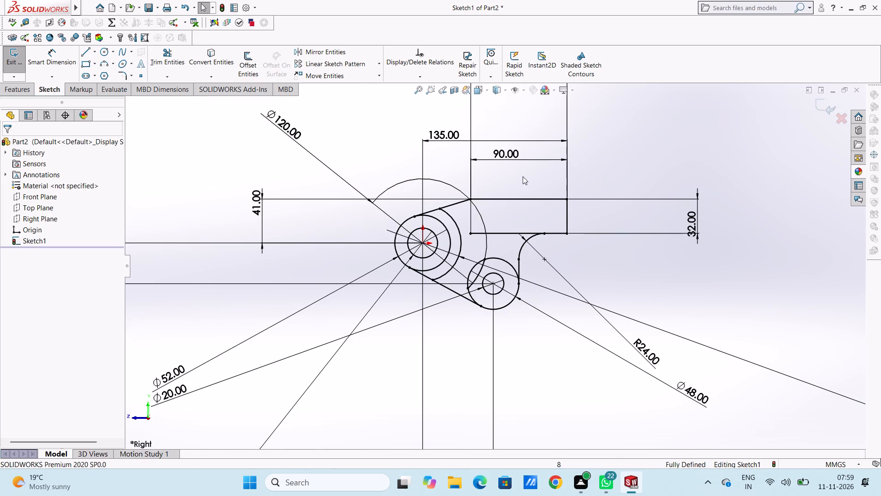
Sketch two circles about 9 mm in diameter inside the rectangle, level with each other near its mid-height, one toward each end.
scroll(541, 224, "down", 4)
scroll(486, 257, "up", 3)
scroll(438, 304, "down", 2)
scroll(463, 309, "up", 4)
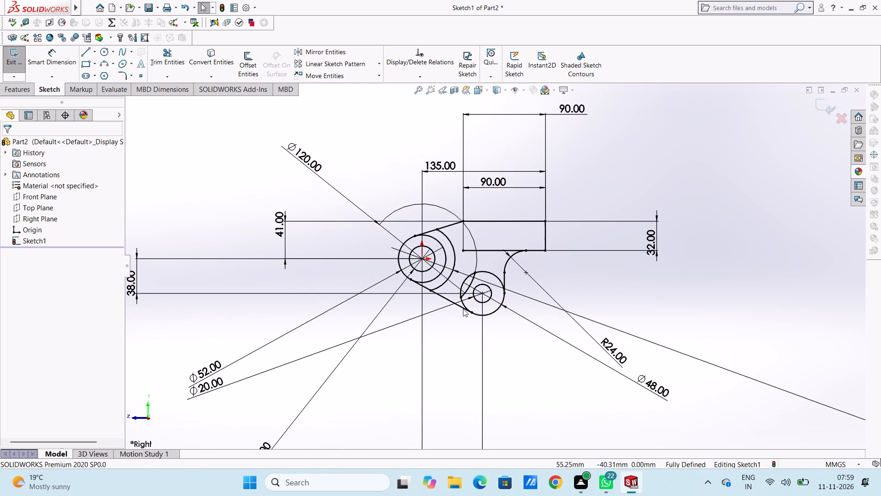
scroll(471, 307, "down", 3)
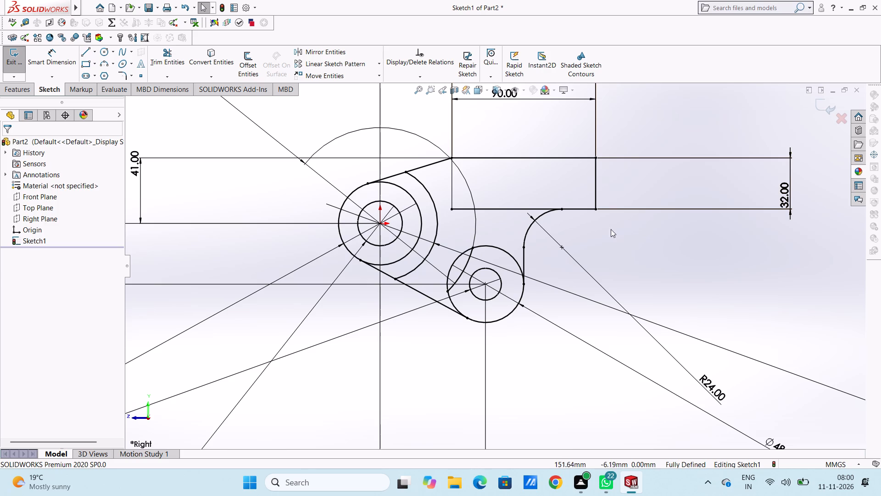
scroll(495, 198, "up", 2)
scroll(500, 200, "down", 3)
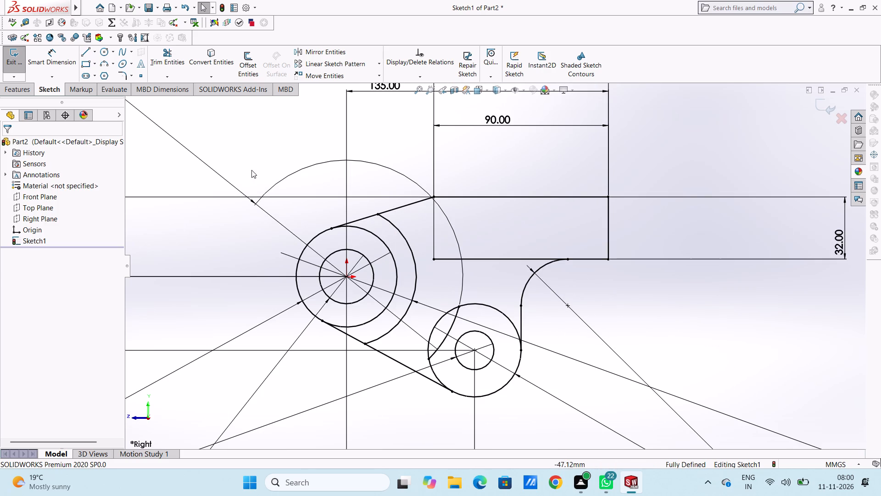
left_click(100, 54)
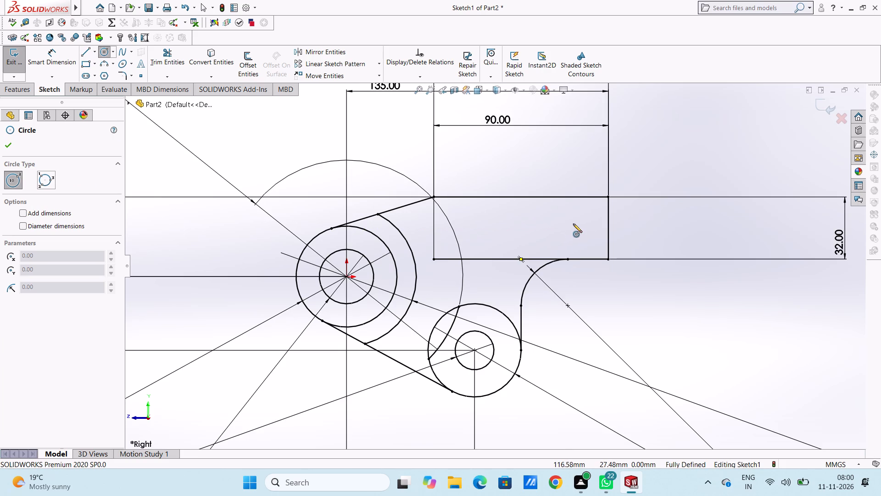
left_click(574, 229)
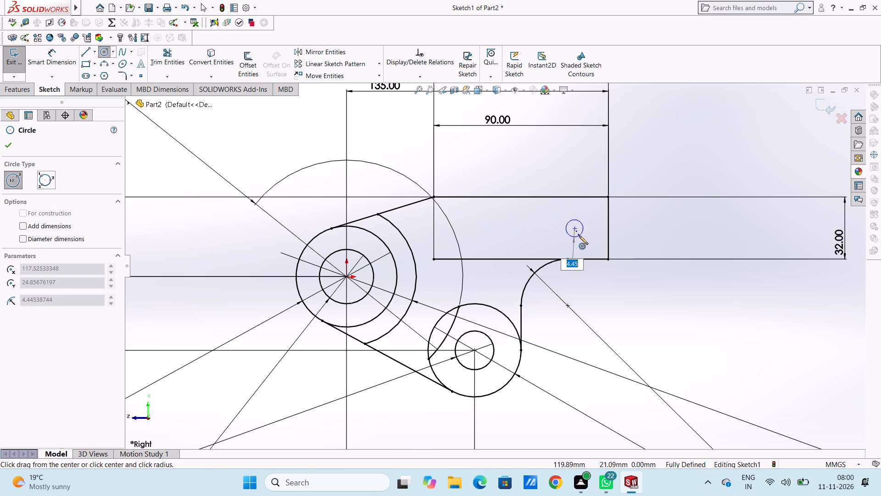
left_click(579, 236)
left_click(469, 228)
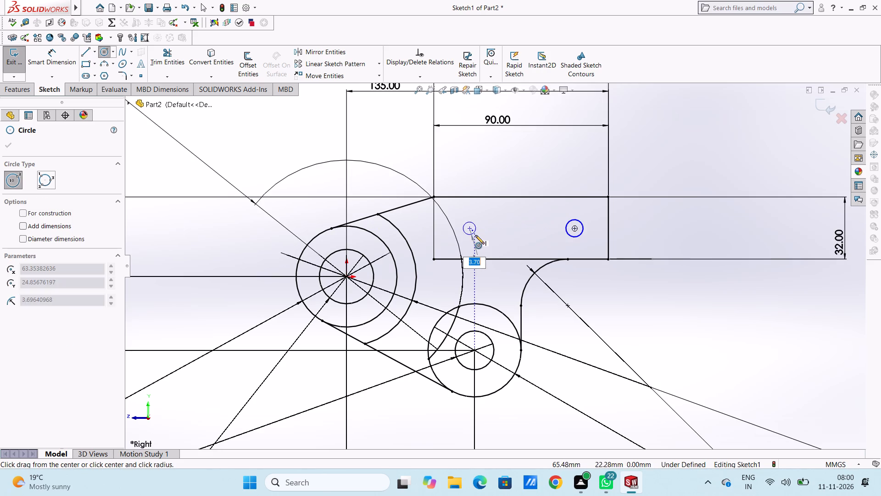
left_click(475, 235)
right_click(665, 152)
left_click(676, 156)
left_click(664, 158)
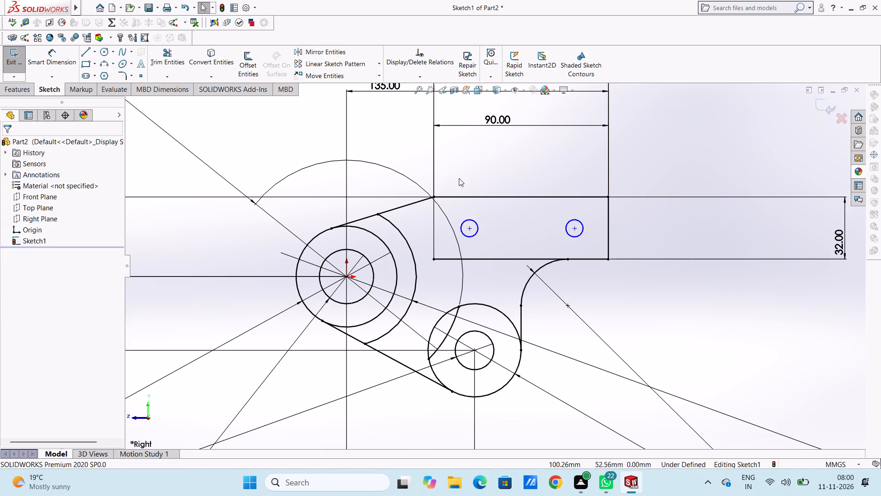
Dimension both small circles inside the rectangle to a diameter of 10 mm.
left_click(68, 54)
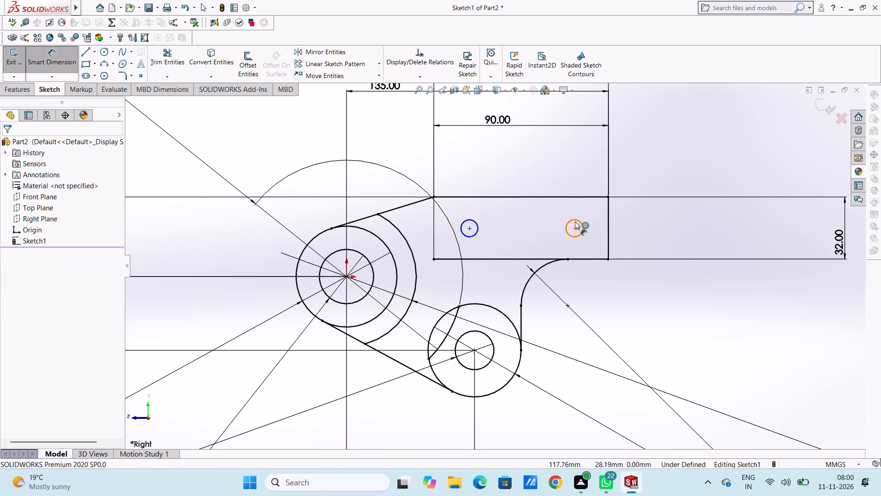
left_click(575, 221)
left_click(716, 145)
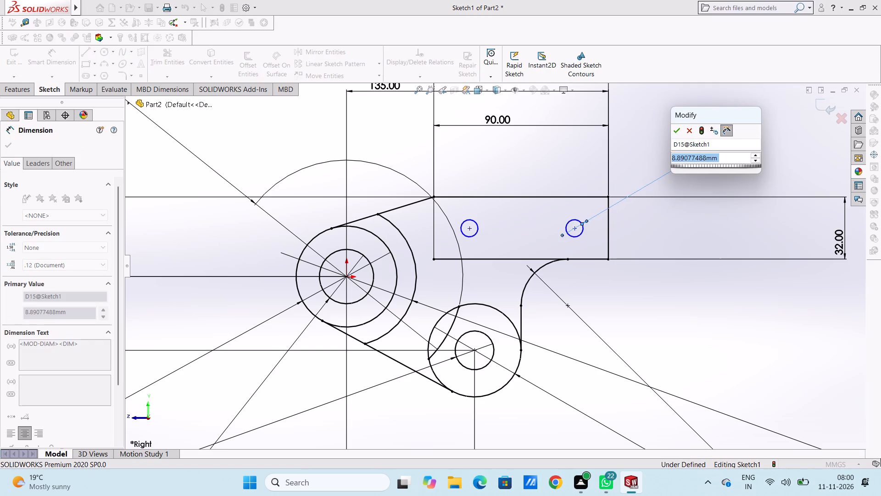
type("10")
key("Return")
left_click(680, 141)
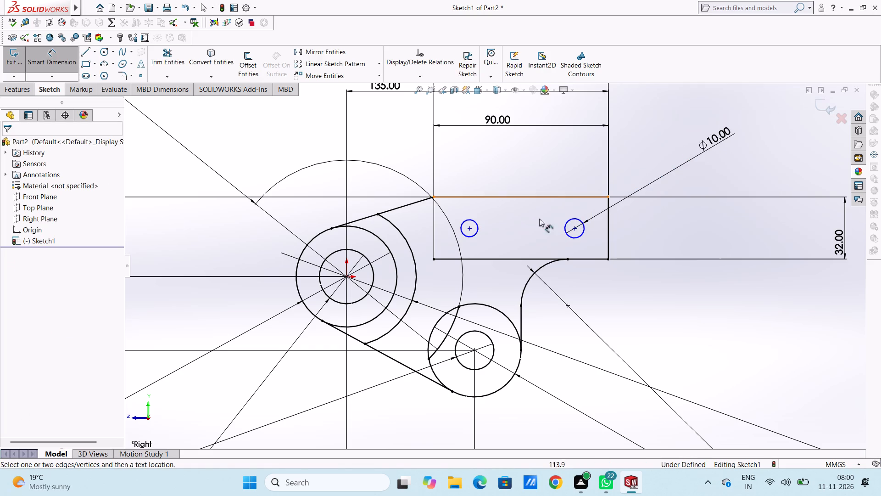
scroll(525, 229, "up", 5)
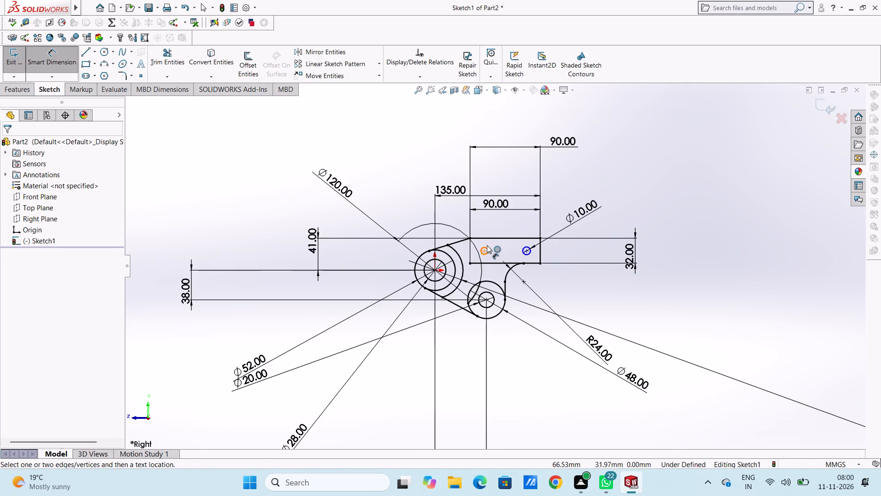
left_click(487, 245)
left_click(385, 139)
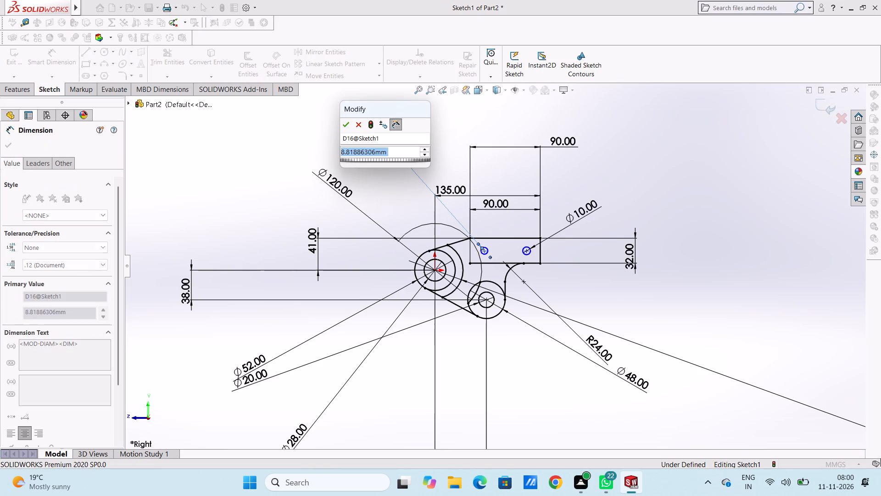
type("10")
key("Return")
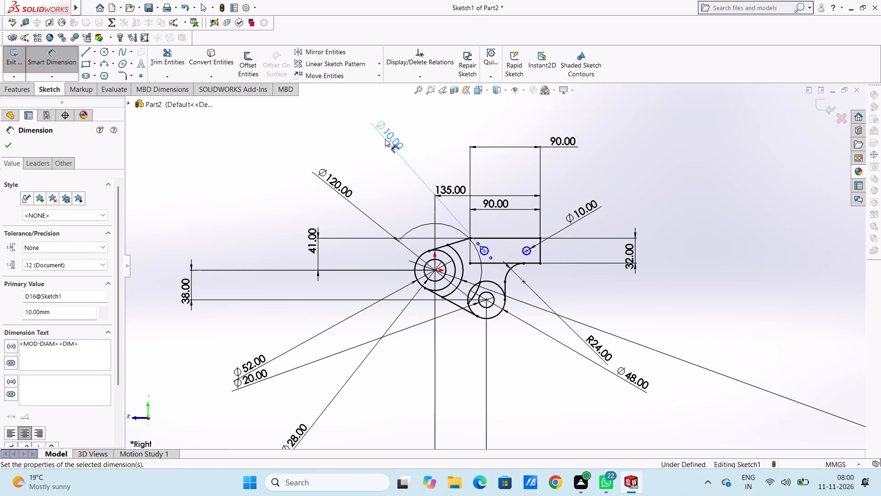
left_click(383, 189)
Dimension the centre of the 10 mm circle nearer the origin 16 mm below the rectangle's upper edge.
scroll(509, 275, "down", 4)
scroll(474, 232, "down", 1)
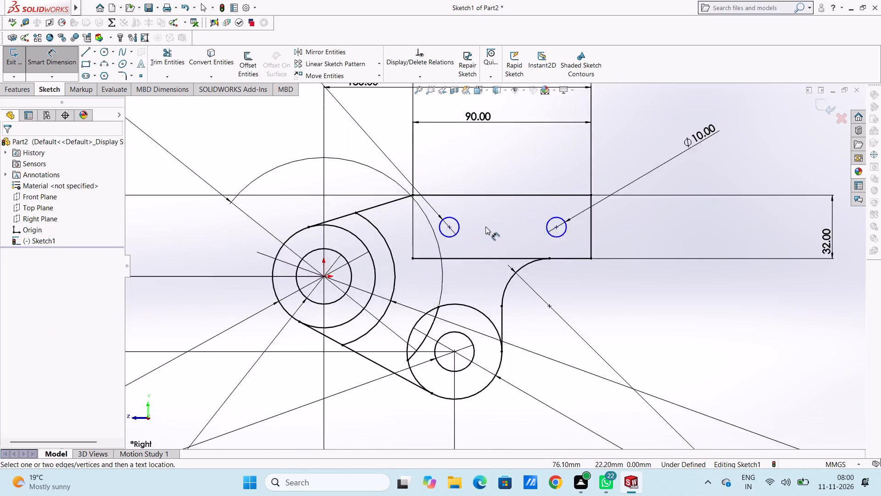
scroll(485, 226, "down", 2)
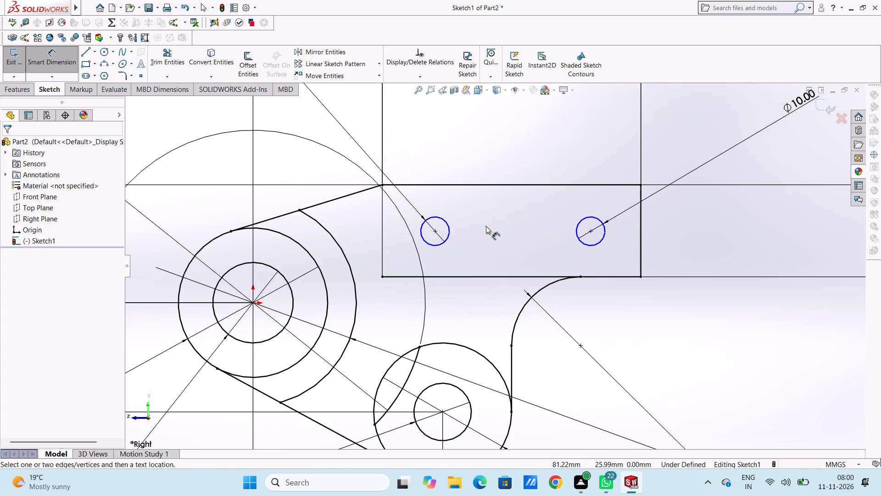
left_click(433, 231)
left_click(458, 184)
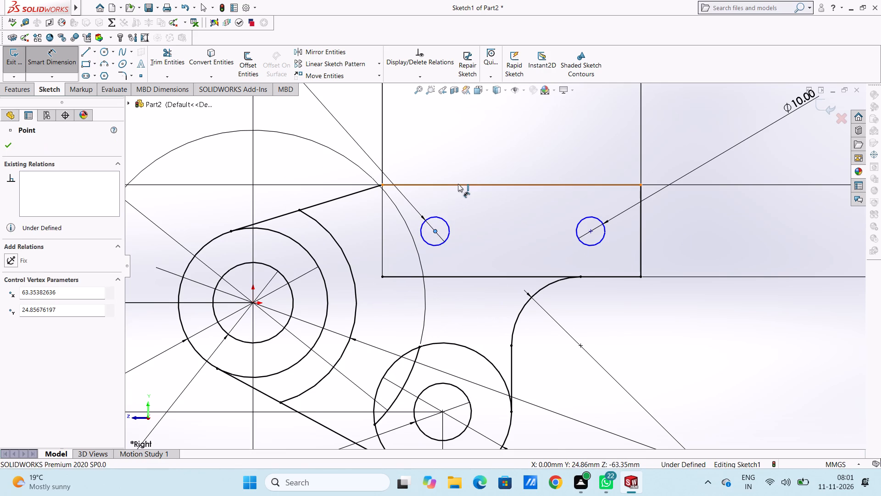
scroll(378, 191, "up", 3)
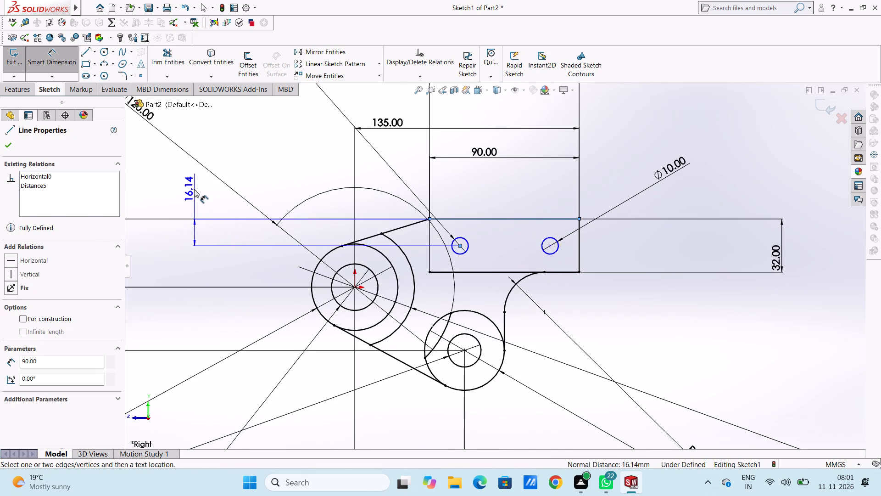
left_click(194, 189)
type("16")
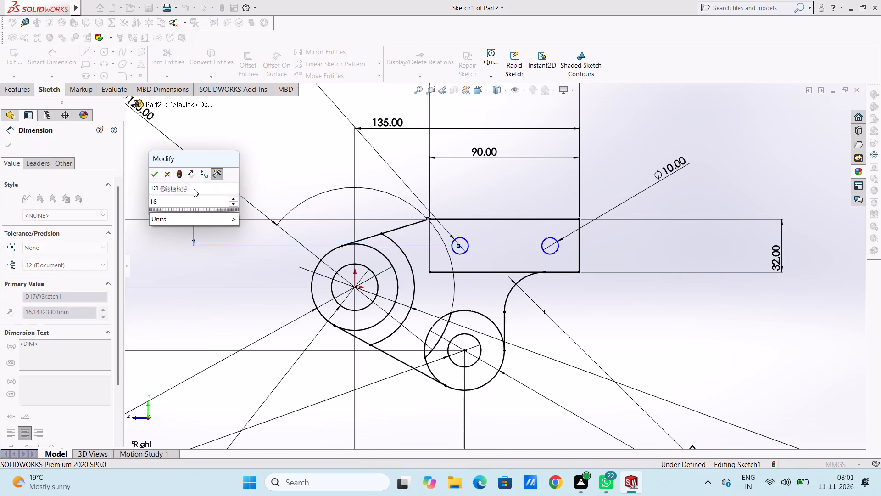
key("Return")
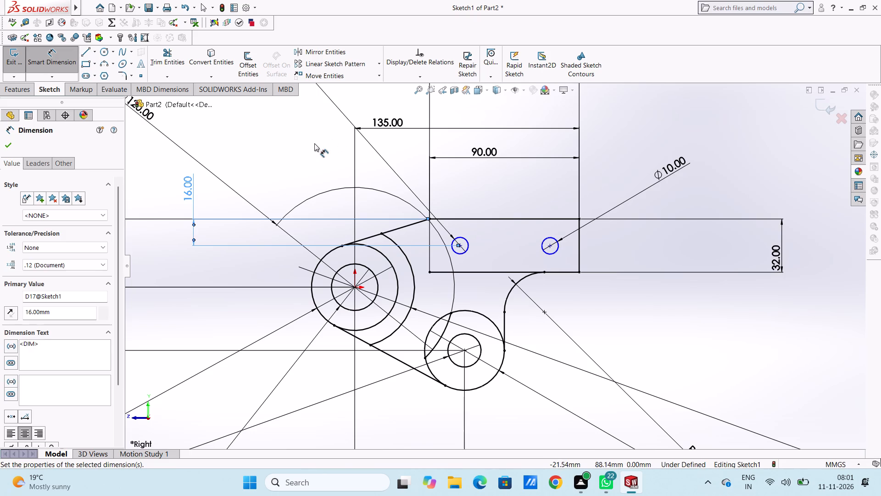
left_click(314, 144)
Dimension the centre of the 10 mm circle farther from the origin 16 mm below the rectangle's upper edge.
scroll(526, 227, "down", 3)
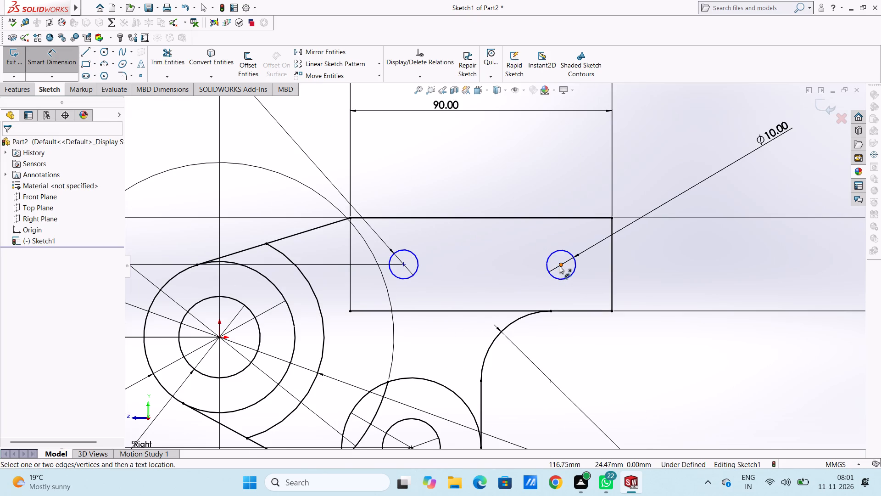
left_click(559, 265)
left_click(567, 219)
scroll(774, 237, "up", 4)
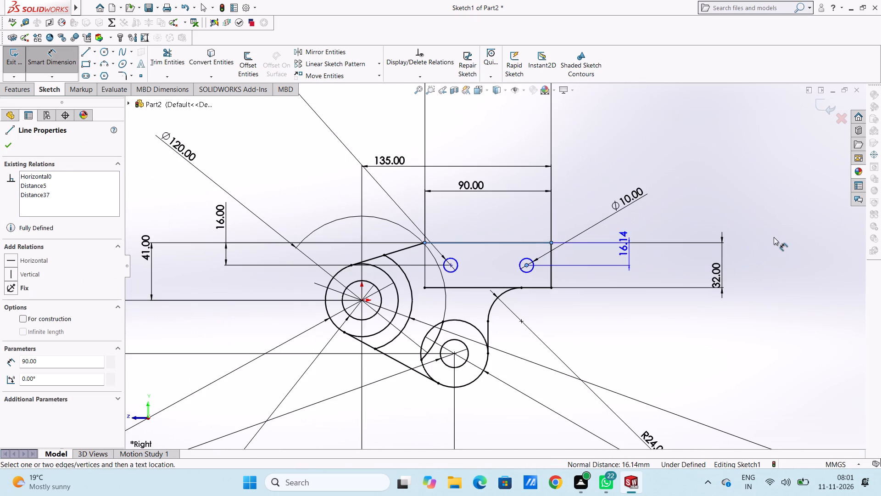
left_click(782, 239)
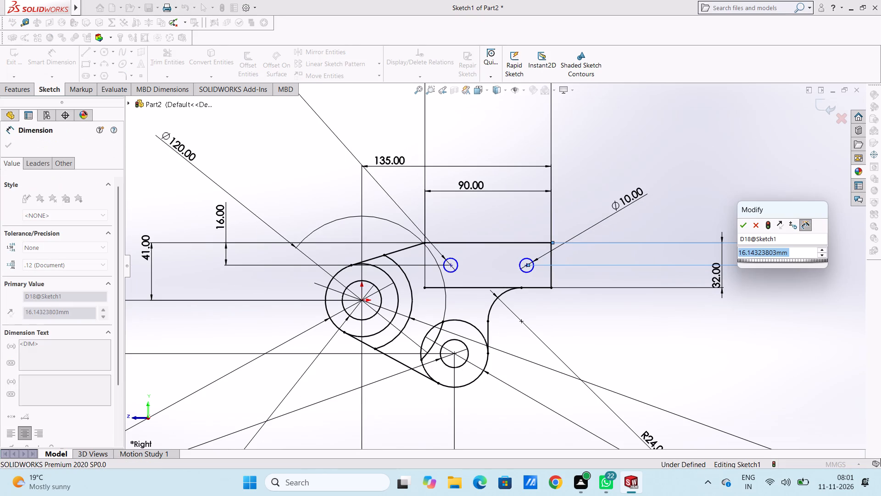
type("16")
key("Return")
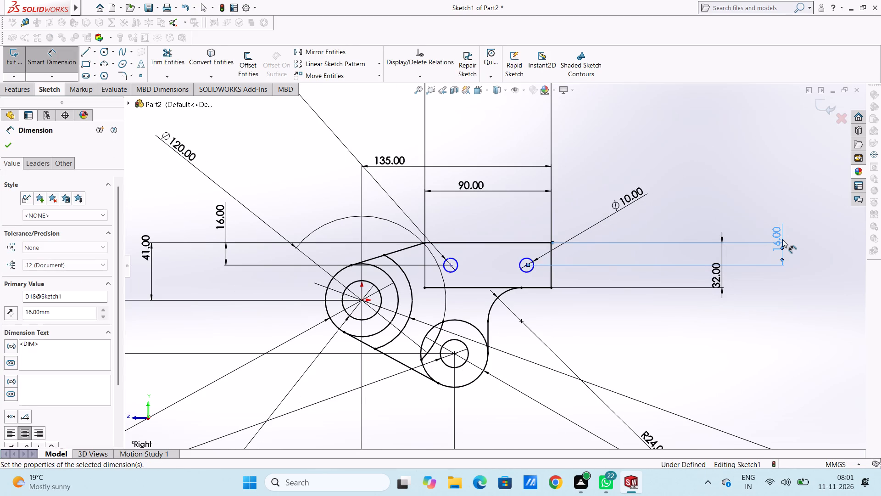
left_click(703, 197)
Set the horizontal distance between the centres of the two 10 mm circles to 55 mm.
scroll(463, 292, "down", 3)
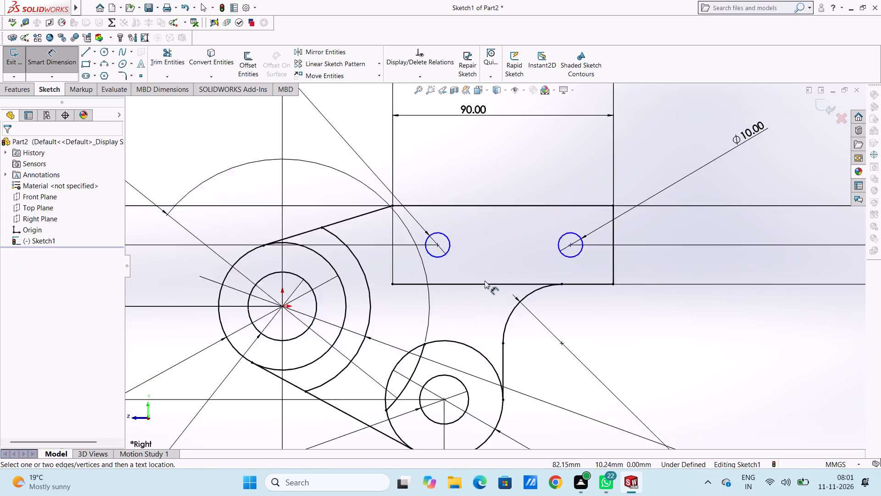
scroll(485, 281, "down", 1)
left_click(429, 237)
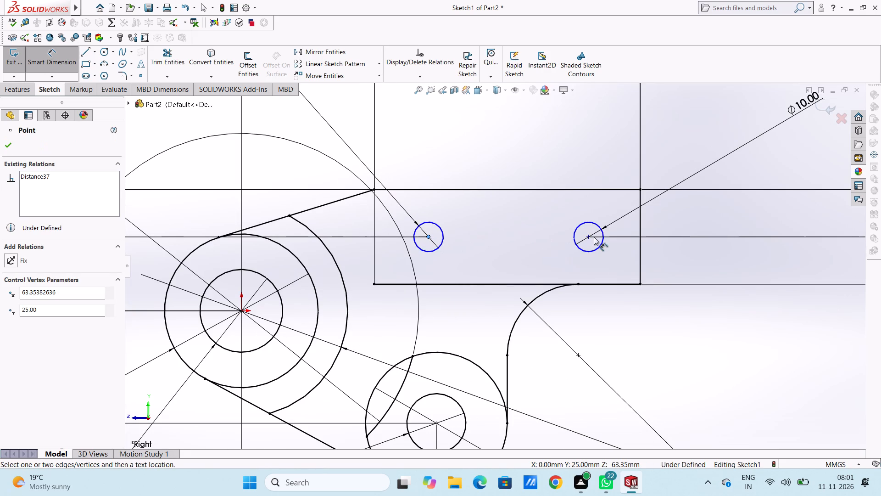
left_click_drag(590, 237, 585, 236)
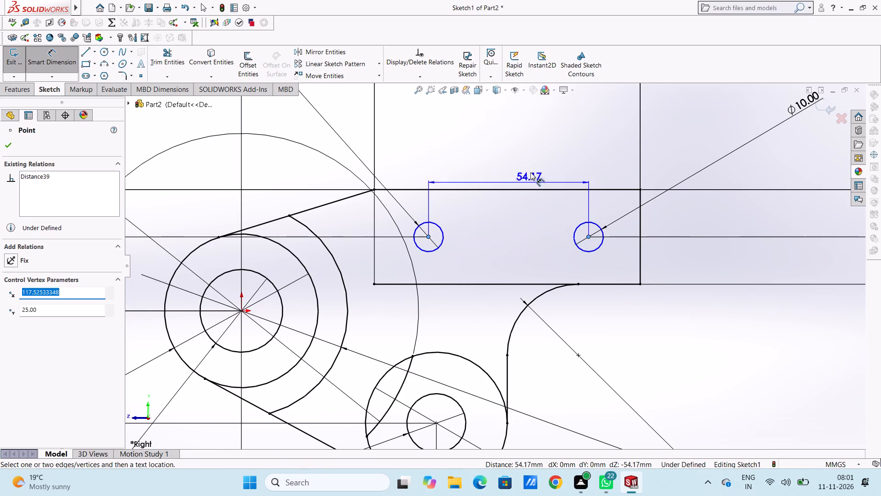
scroll(533, 163, "up", 5)
left_click(517, 124)
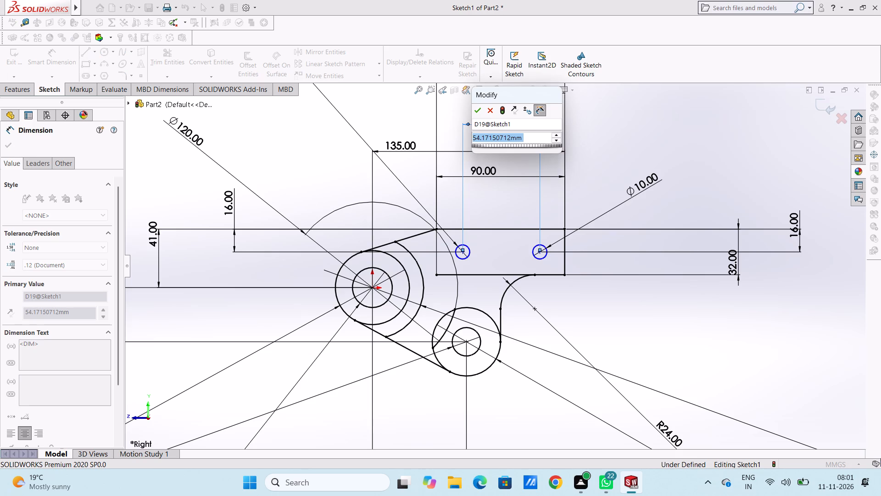
type("55")
key("Return")
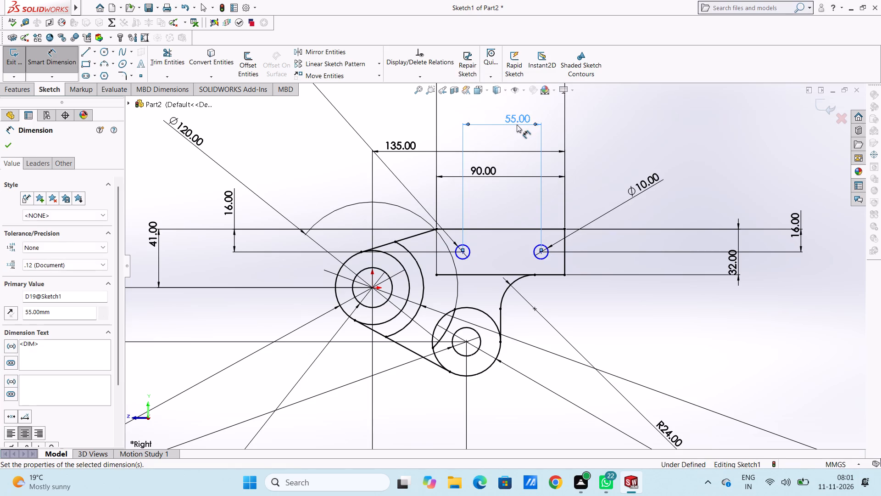
left_click(515, 134)
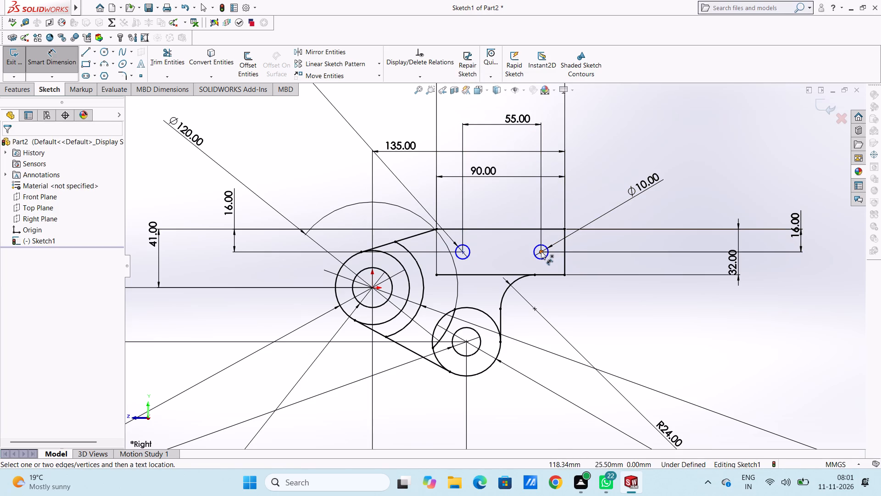
Dimension the centre of the 10 mm circle farther from the origin 20 mm from the rectangle's far vertical edge.
left_click(541, 251)
left_click(564, 262)
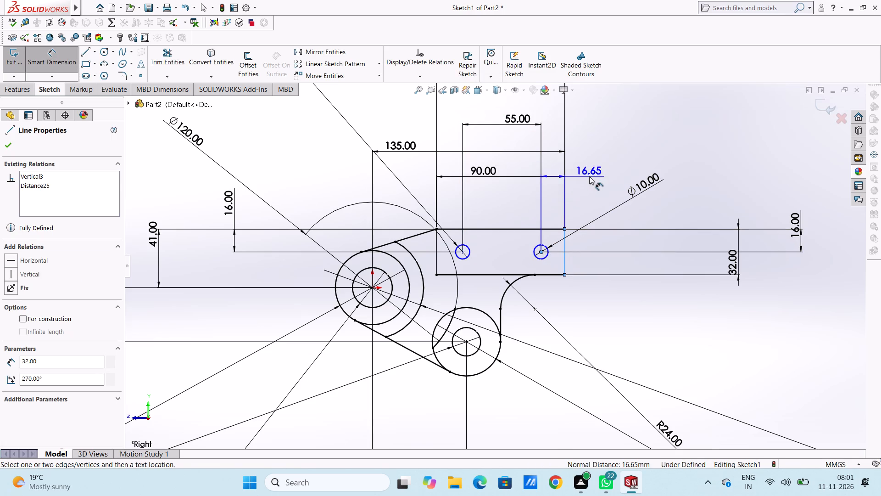
scroll(589, 176, "up", 2)
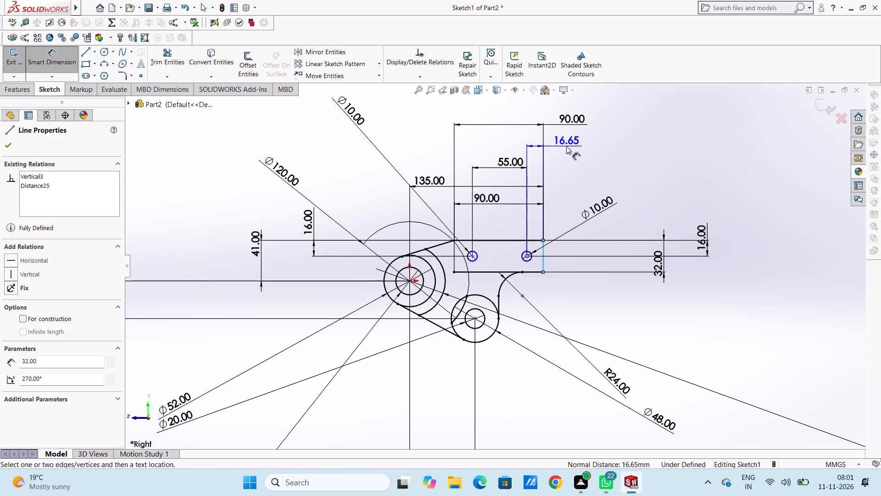
left_click(566, 149)
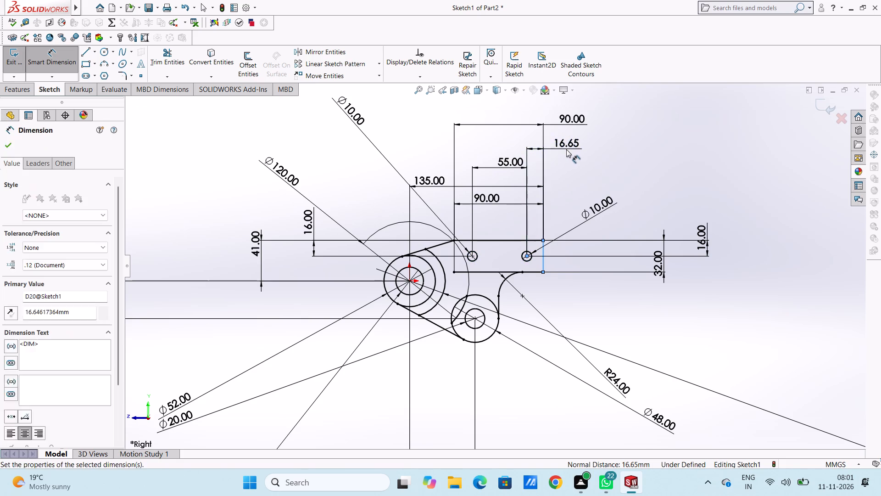
type("20")
key("Return")
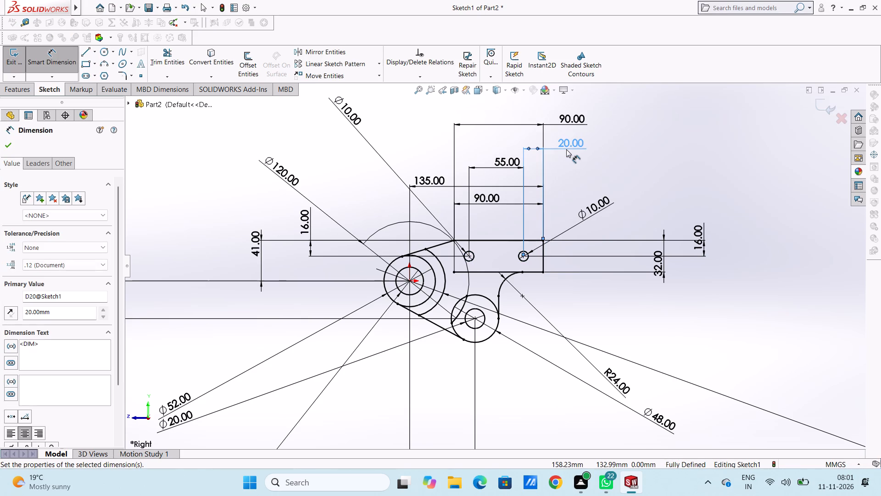
left_click(577, 186)
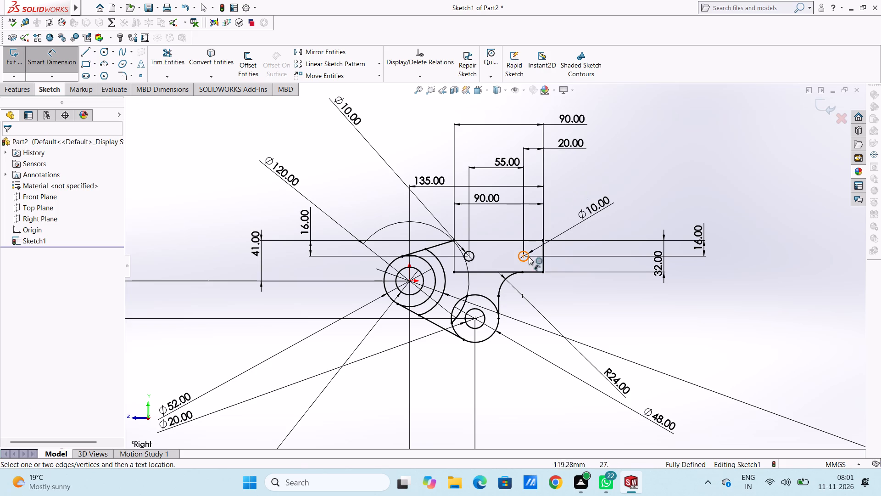
left_click(69, 58)
Start a sketch fillet with a 3 mm radius and pick the rectangle's two corners farther from the origin.
left_click(125, 78)
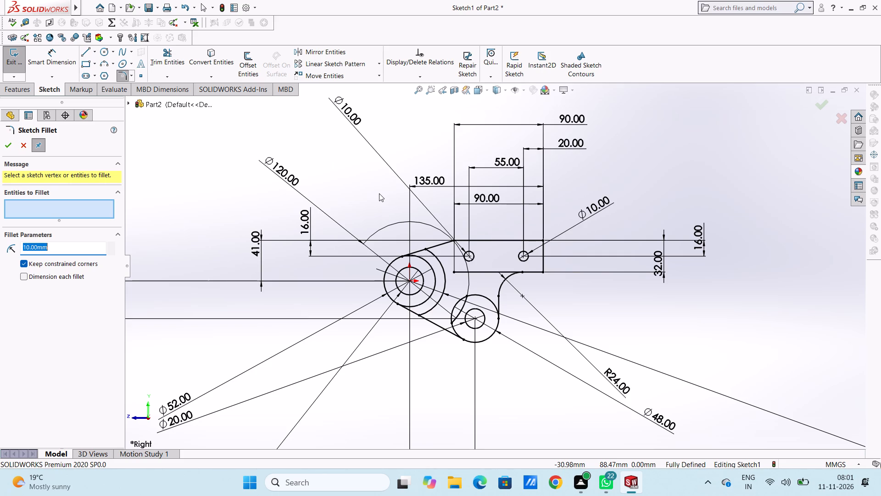
scroll(524, 259, "down", 4)
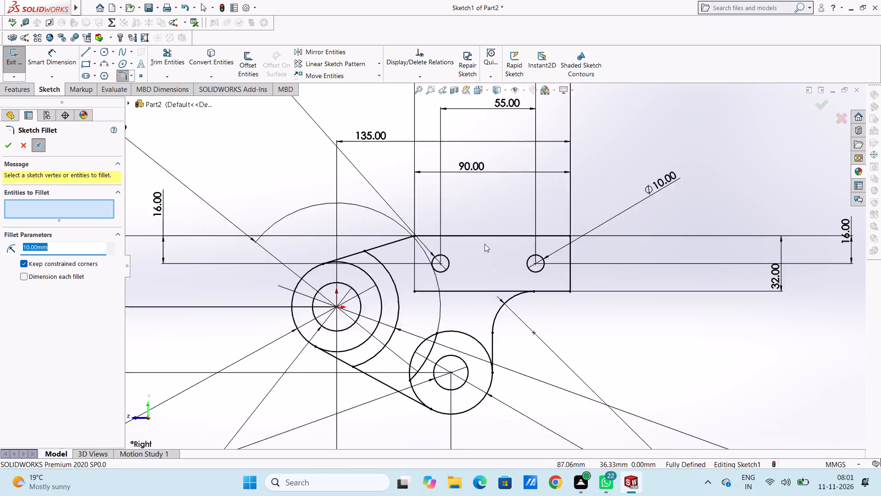
scroll(485, 244, "down", 6)
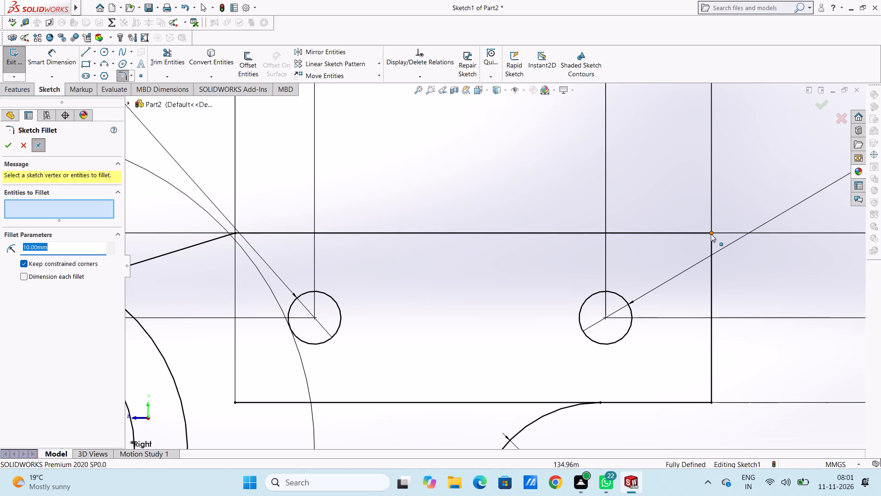
key("3")
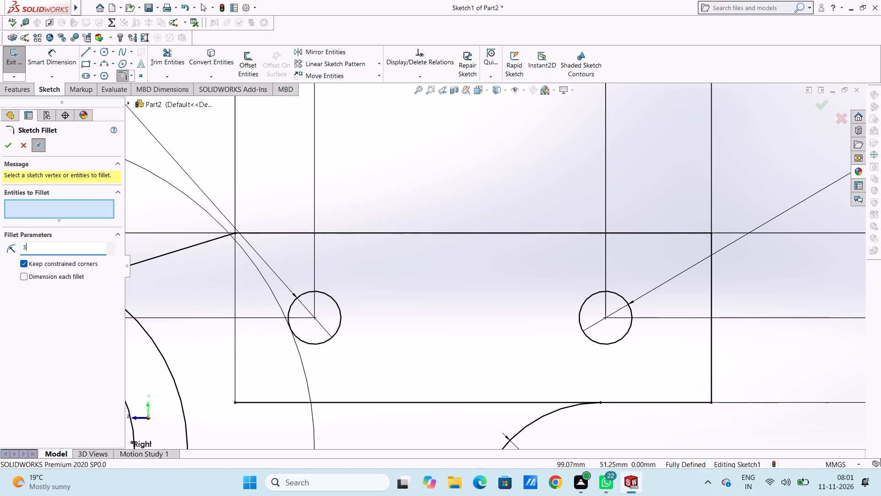
key("Return")
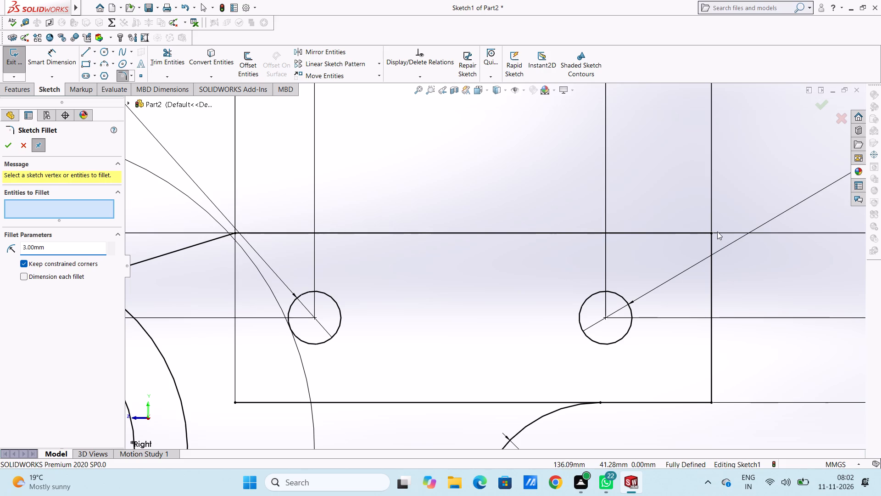
left_click(712, 238)
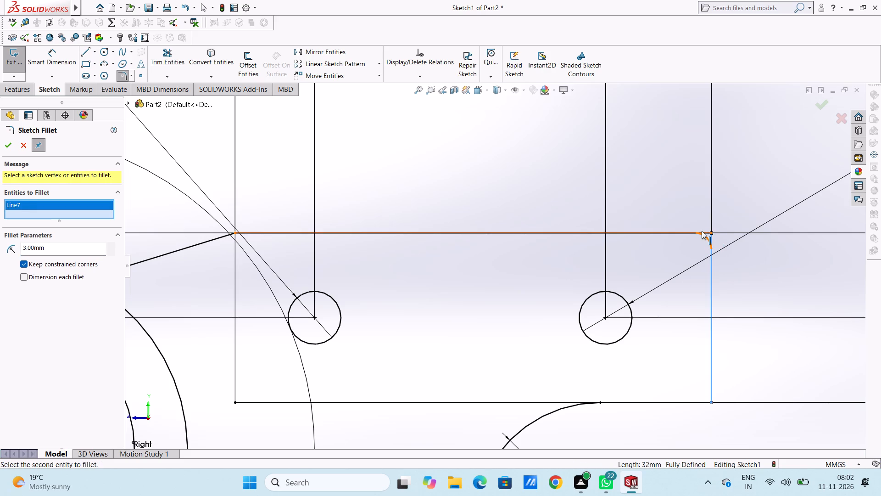
left_click(702, 231)
left_click(710, 401)
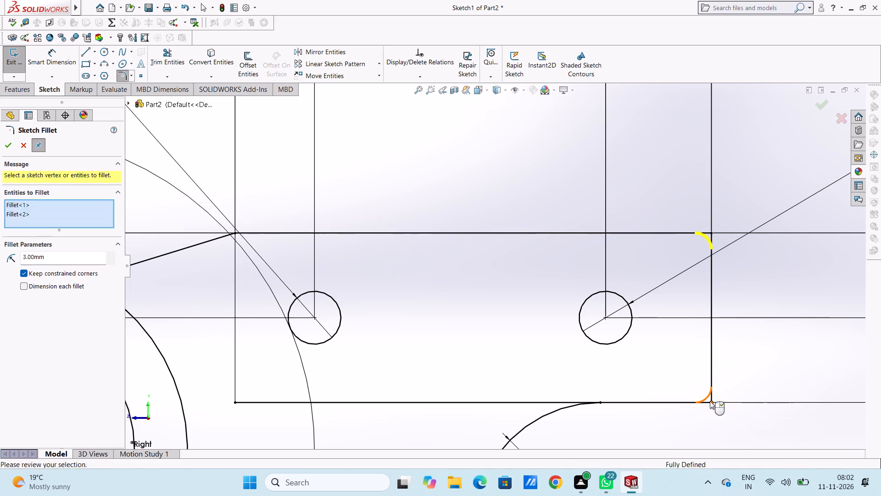
Add the rectangle's two corners nearer the origin to the 3 mm sketch fillet and apply it.
scroll(583, 355, "up", 4)
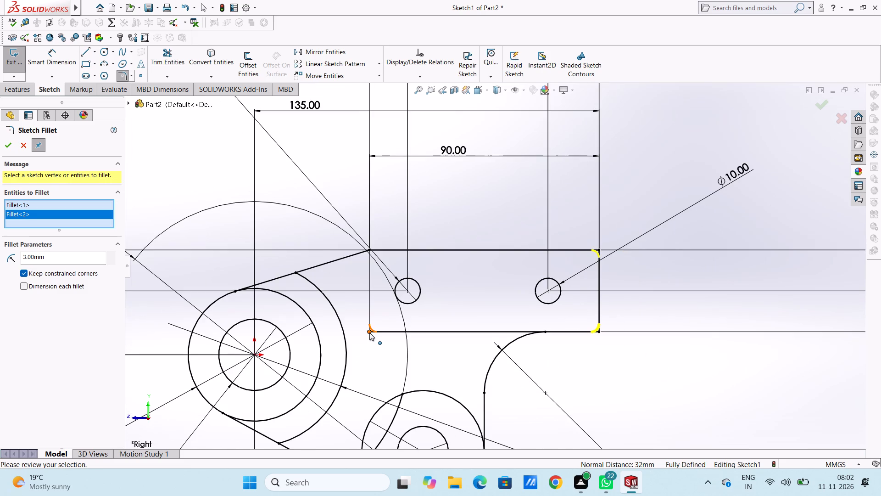
left_click(369, 333)
scroll(398, 252, "down", 5)
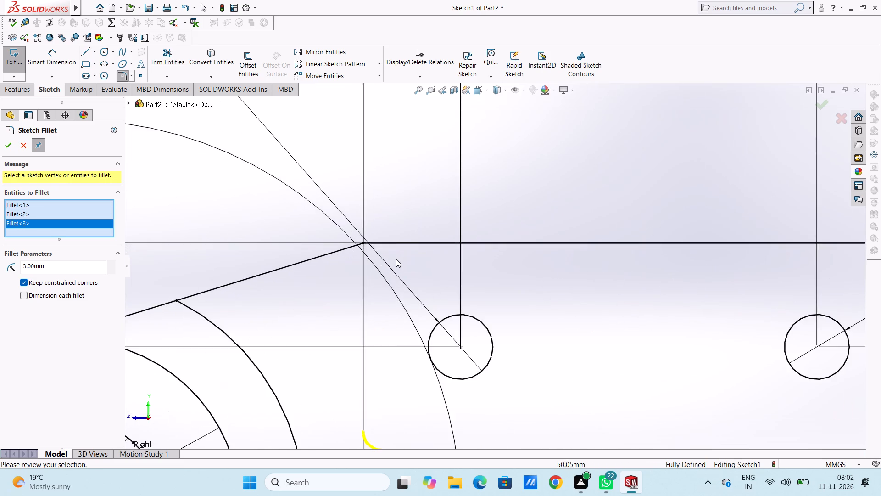
scroll(389, 240, "down", 4)
left_click(365, 265)
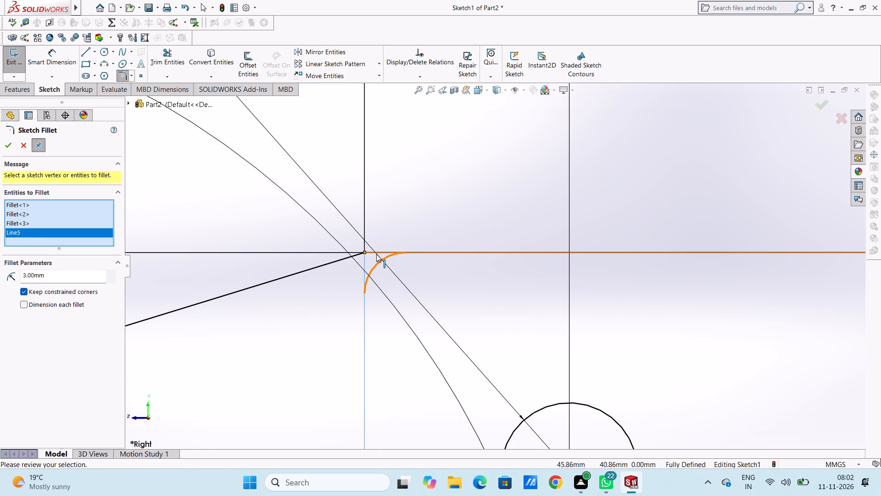
left_click(376, 254)
scroll(463, 287, "up", 13)
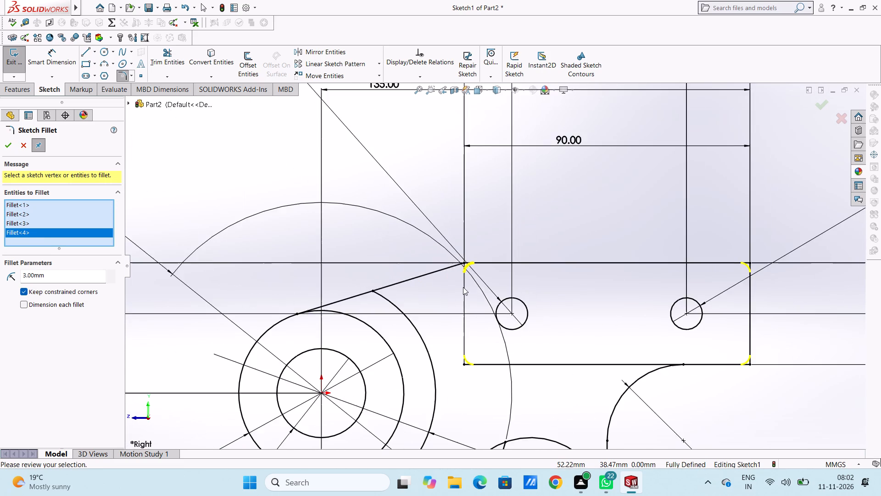
left_click(6, 142)
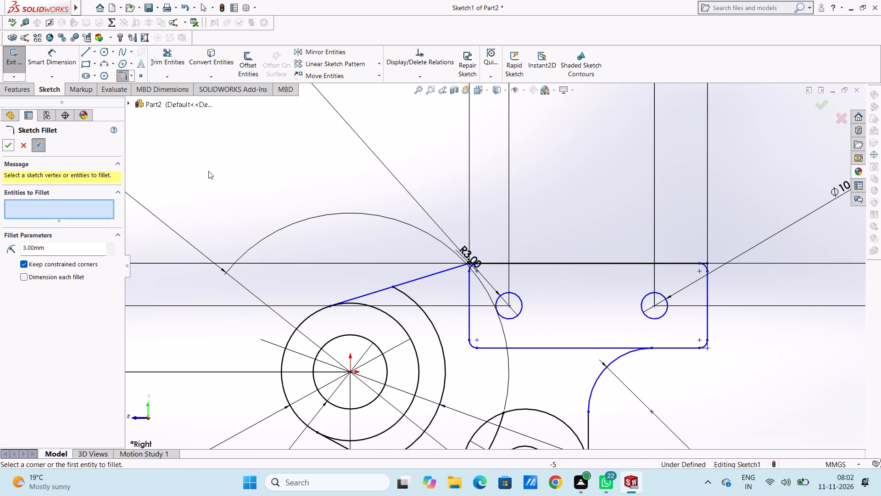
Examine the filleted upper corner where the slanted line meets the rectangle.
left_click(227, 169)
scroll(569, 290, "down", 6)
scroll(361, 212, "down", 2)
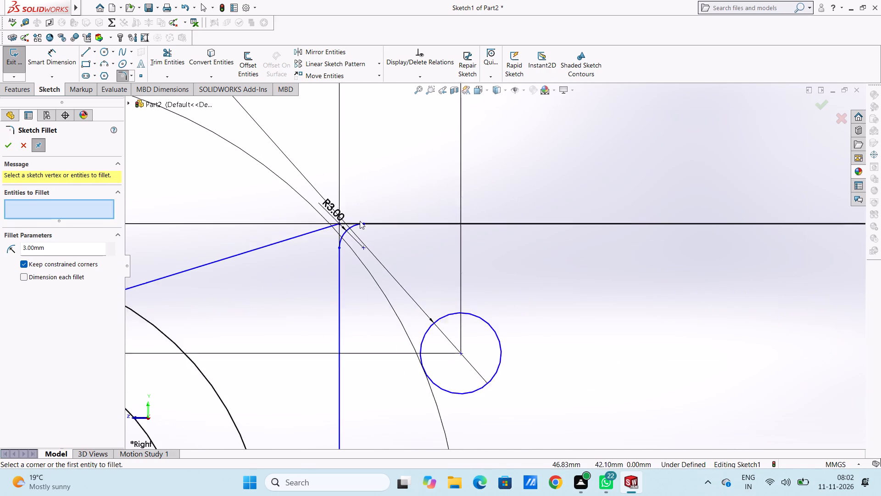
scroll(360, 221, "down", 2)
scroll(388, 259, "down", 4)
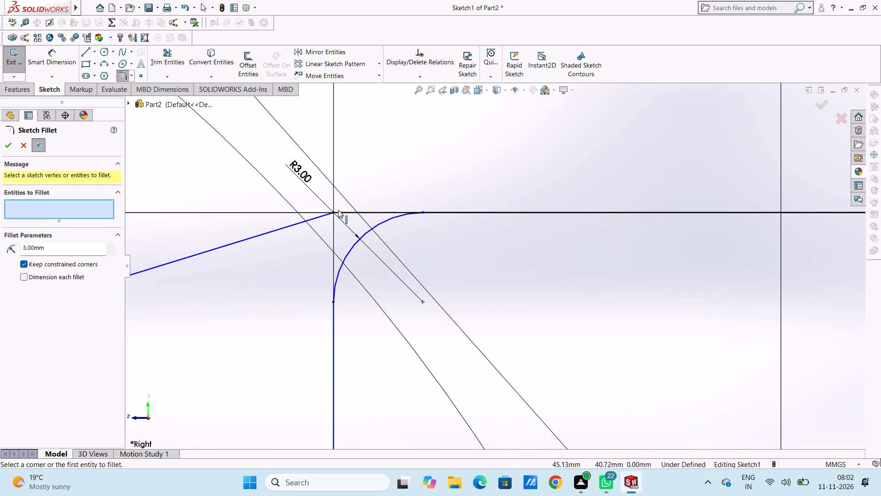
scroll(456, 259, "up", 7)
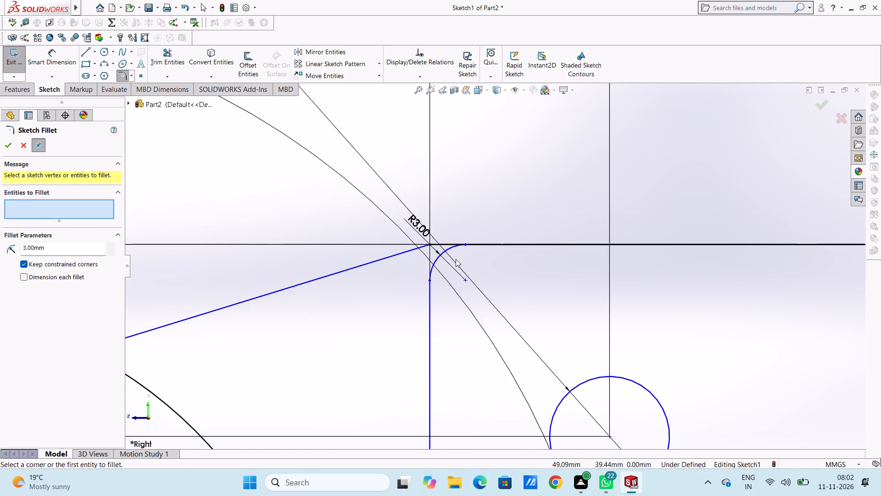
scroll(456, 259, "up", 13)
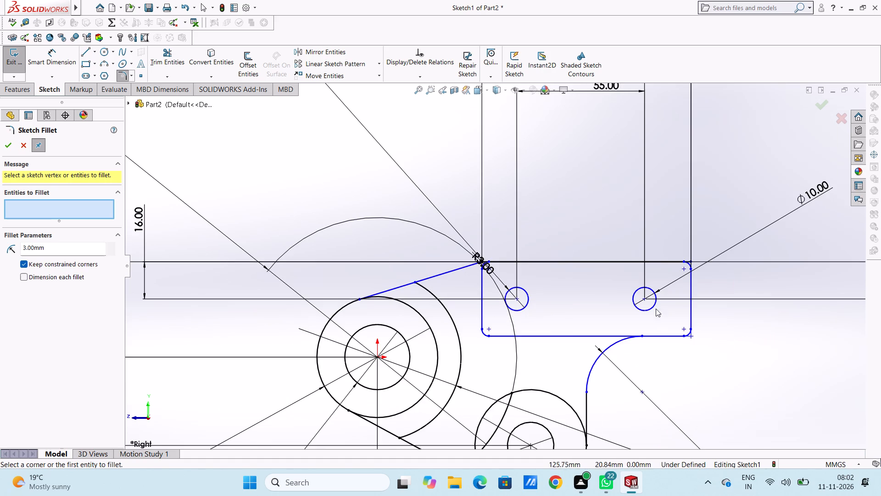
left_click(9, 150)
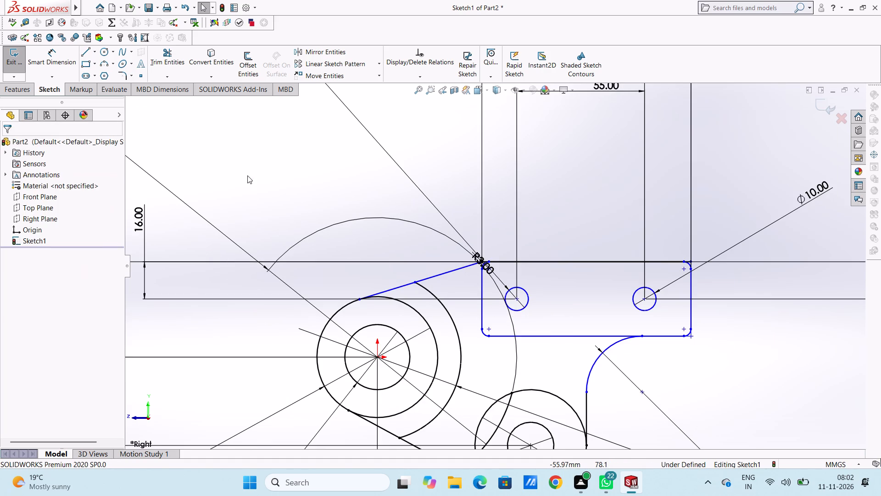
Move the R3.00 fillet dimension text away from the corner, out above the rectangle's upper edge.
scroll(527, 303, "down", 4)
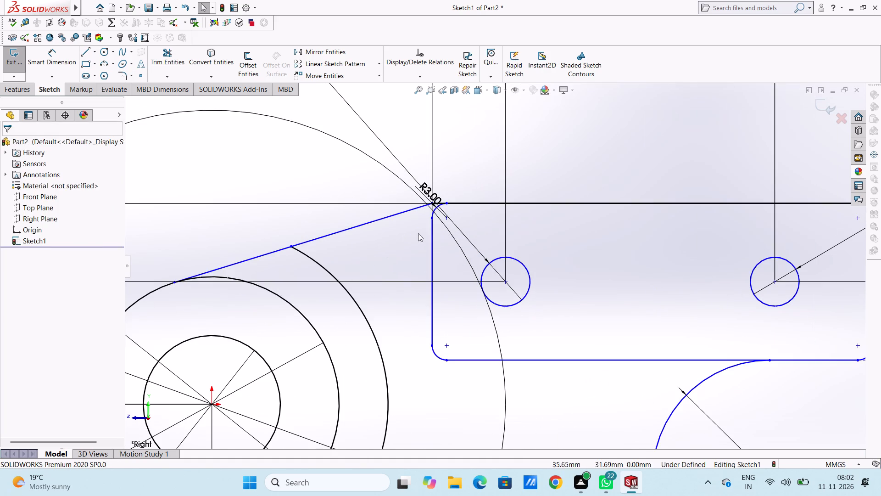
left_click_drag(427, 195, 594, 153)
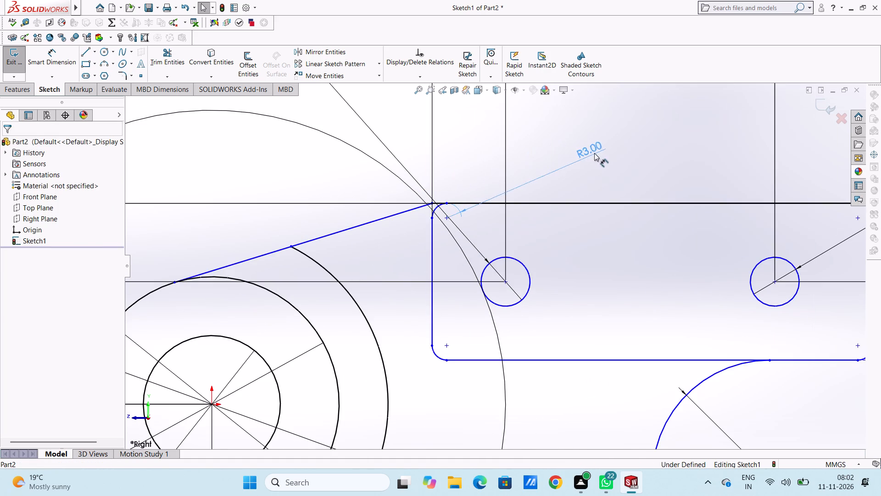
left_click_drag(594, 153, 655, 166)
left_click(468, 175)
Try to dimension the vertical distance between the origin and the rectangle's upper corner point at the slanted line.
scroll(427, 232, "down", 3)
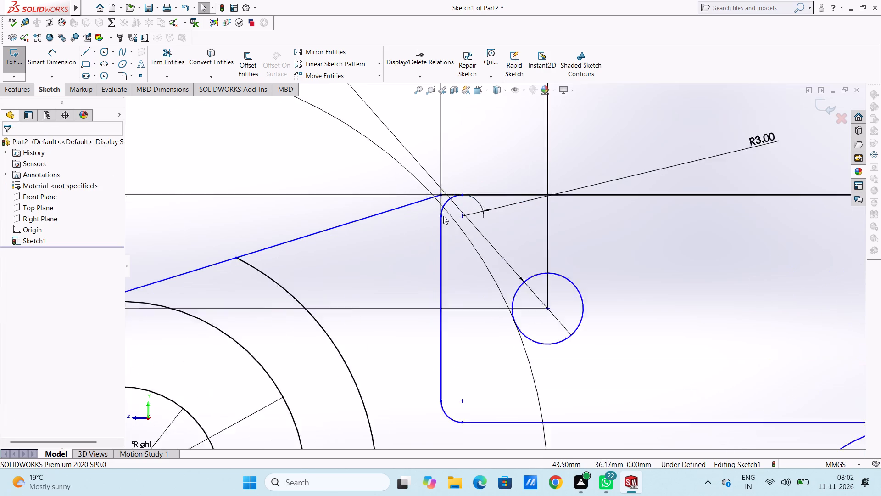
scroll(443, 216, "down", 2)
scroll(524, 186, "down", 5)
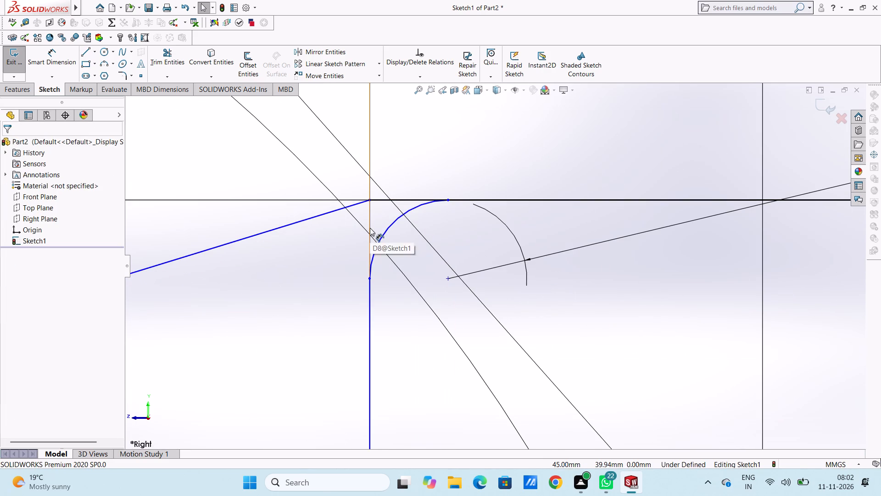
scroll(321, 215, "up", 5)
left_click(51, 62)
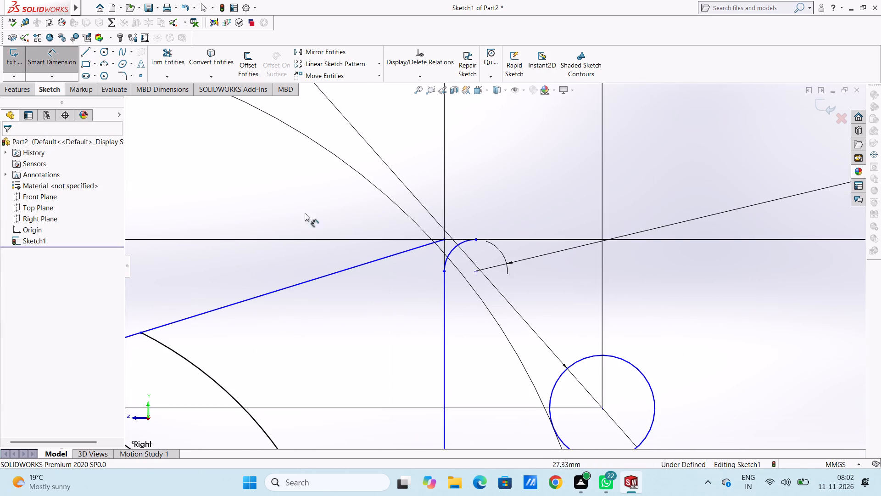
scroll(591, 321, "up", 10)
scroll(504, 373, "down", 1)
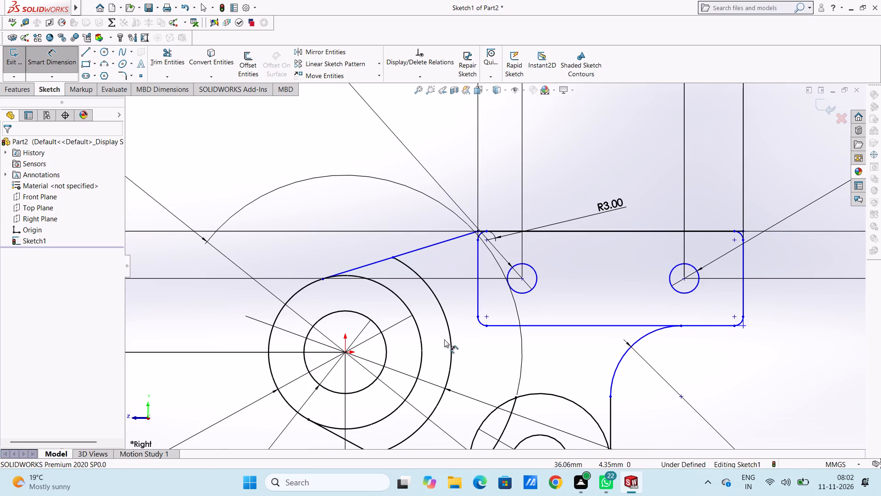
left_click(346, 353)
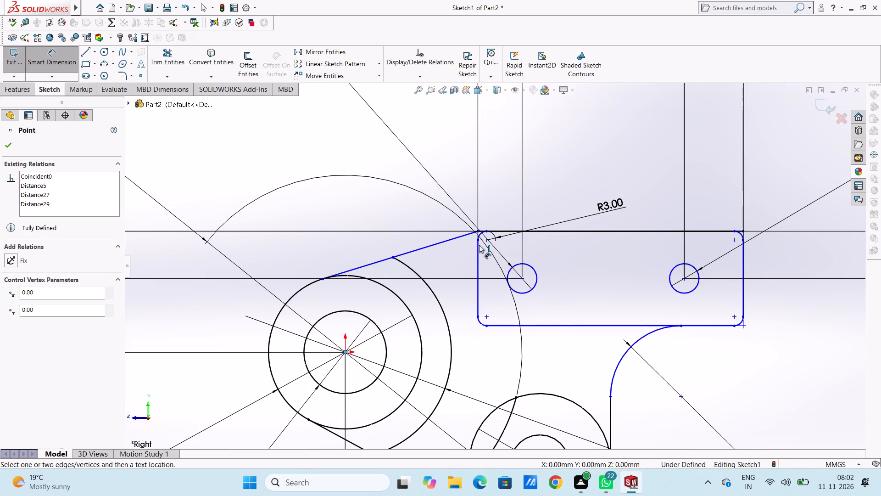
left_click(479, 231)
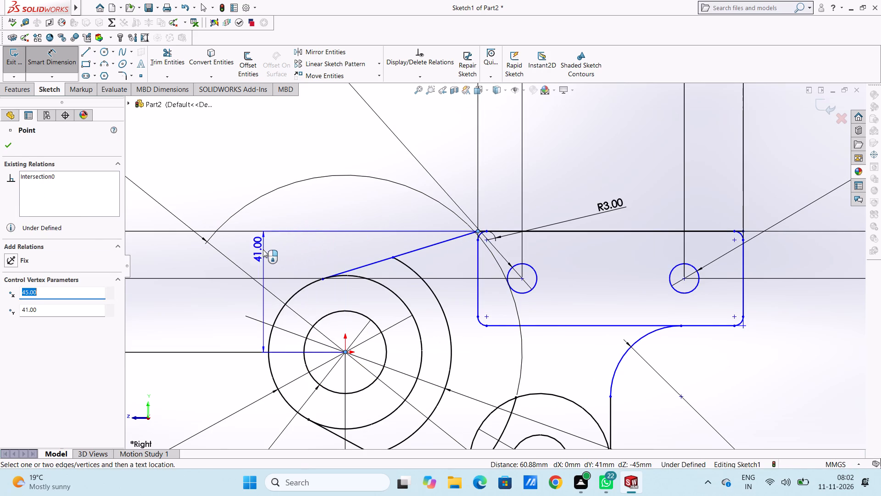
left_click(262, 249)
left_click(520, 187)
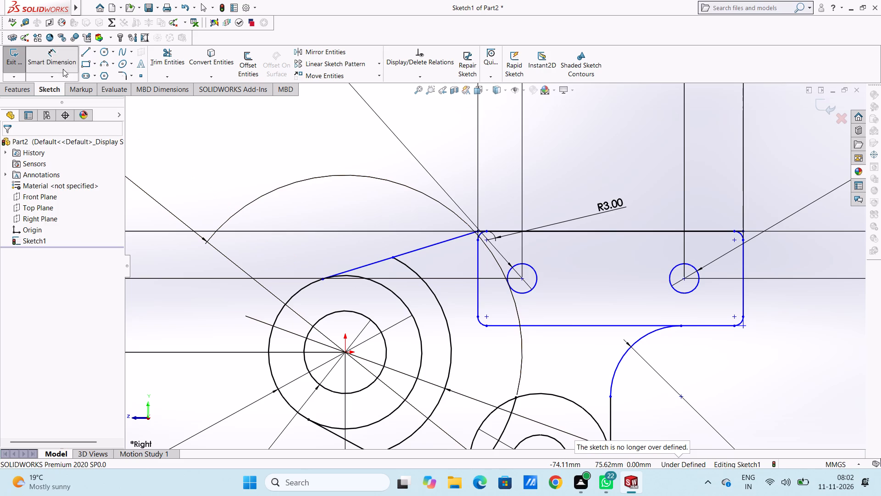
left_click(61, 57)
Apply a tangent relation between the upper slanted line and the 52 mm circle centred on the origin.
scroll(392, 267, "down", 4)
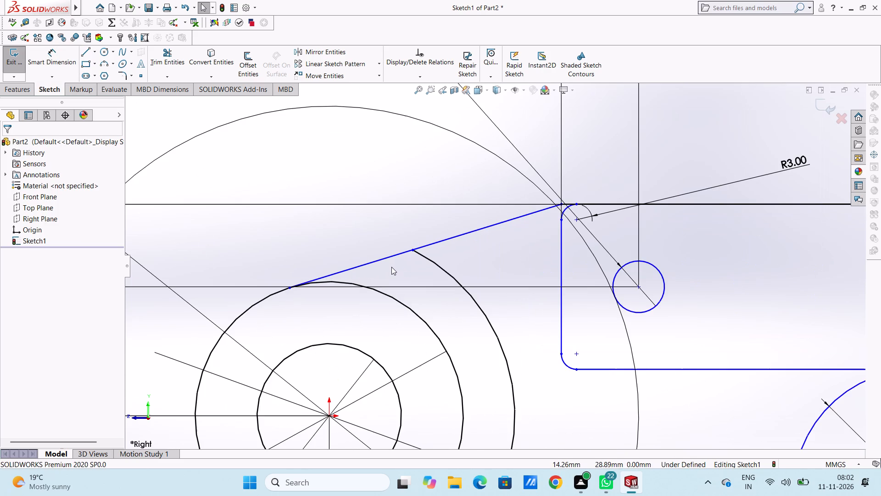
left_click(385, 256)
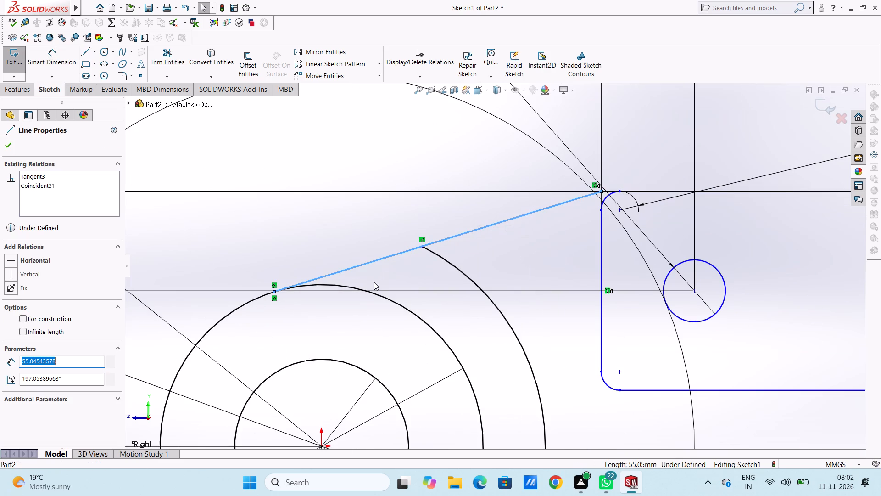
left_click(373, 296, "ctrl")
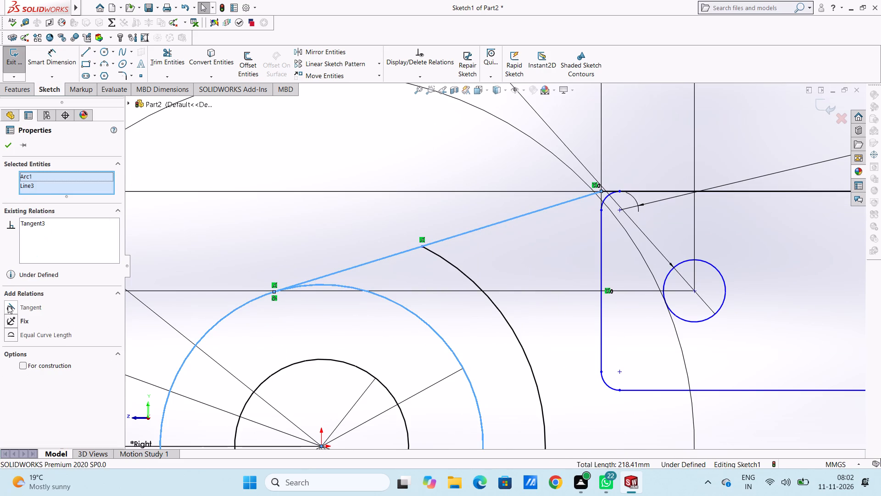
left_click(8, 305)
left_click(270, 225)
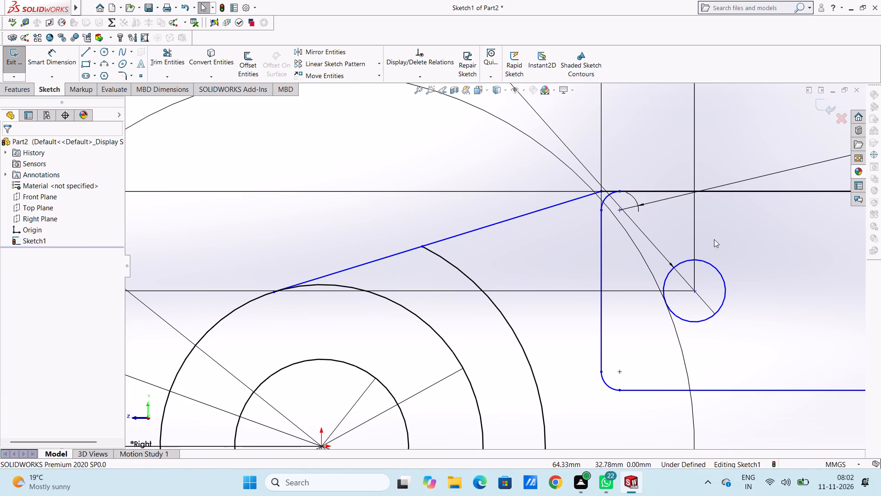
Dimension the horizontal distance between the origin and the rectangle's far vertical edge, placing it above the 90 mm dimension.
scroll(710, 238, "up", 11)
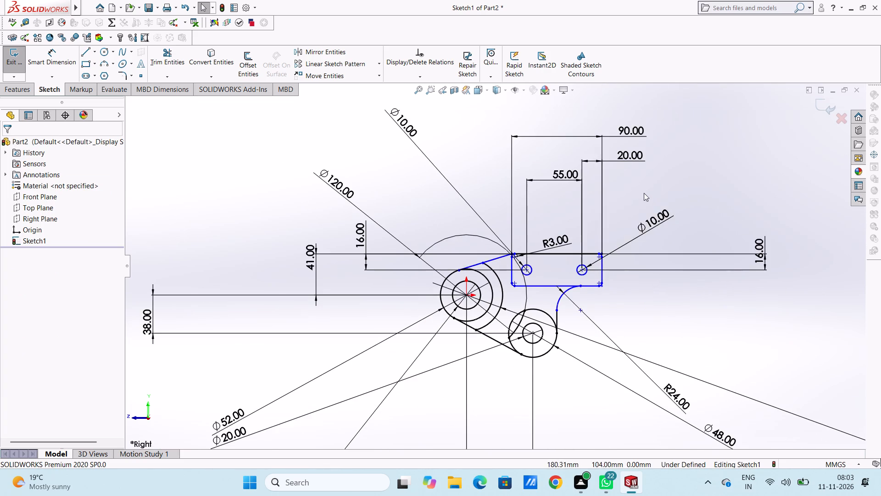
scroll(636, 197, "down", 1)
left_click(52, 57)
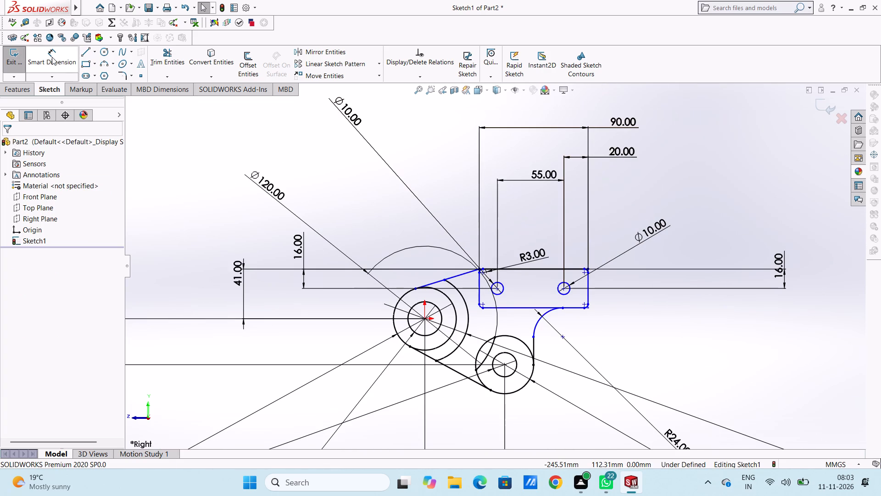
left_click(426, 320)
left_click(589, 283)
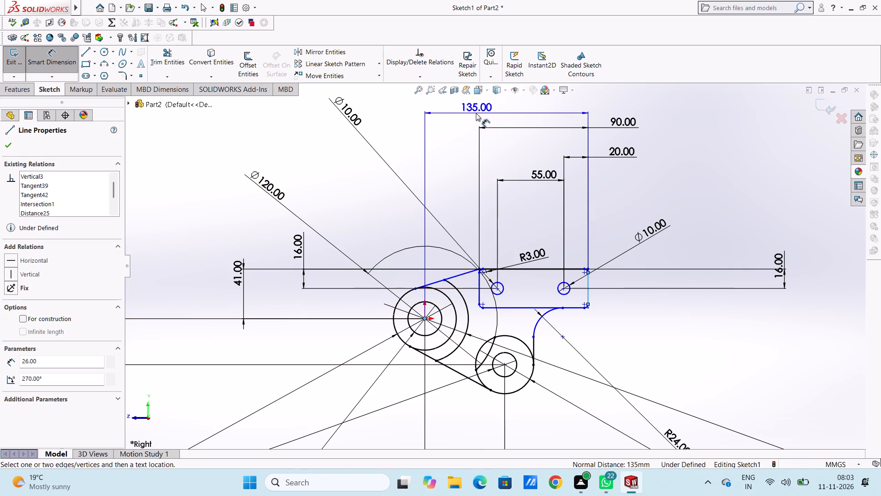
left_click(463, 121)
left_click(426, 110)
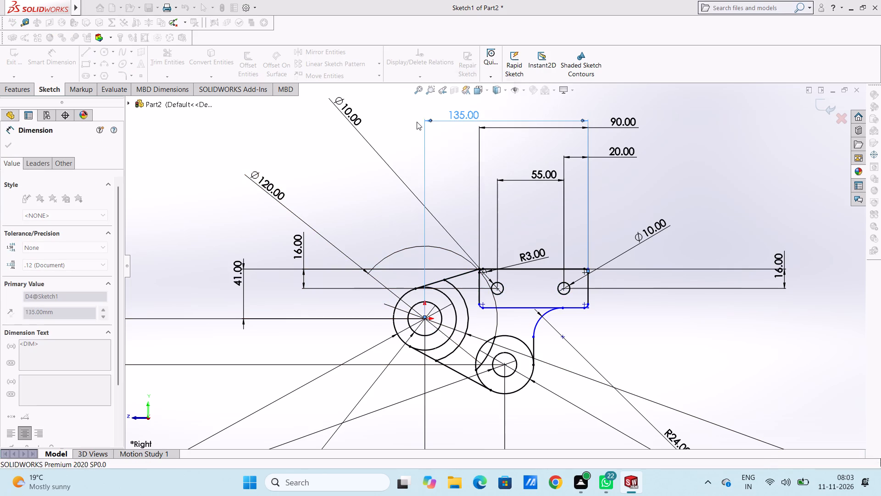
left_click(416, 122)
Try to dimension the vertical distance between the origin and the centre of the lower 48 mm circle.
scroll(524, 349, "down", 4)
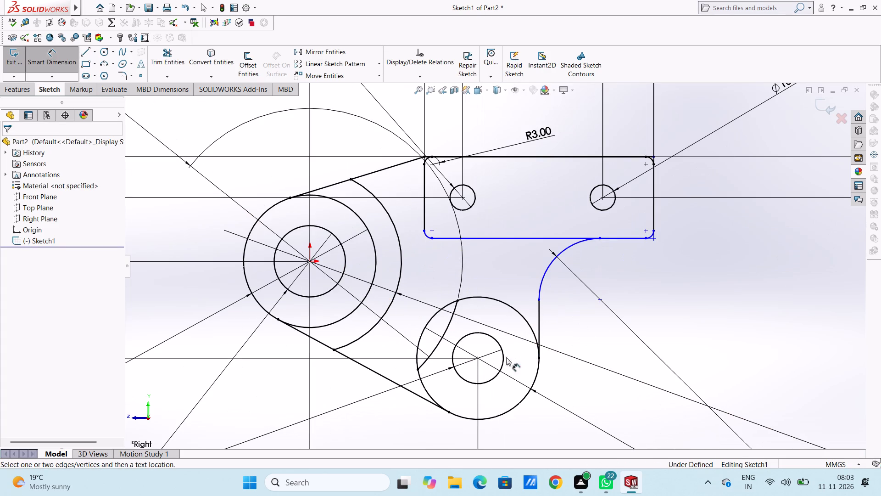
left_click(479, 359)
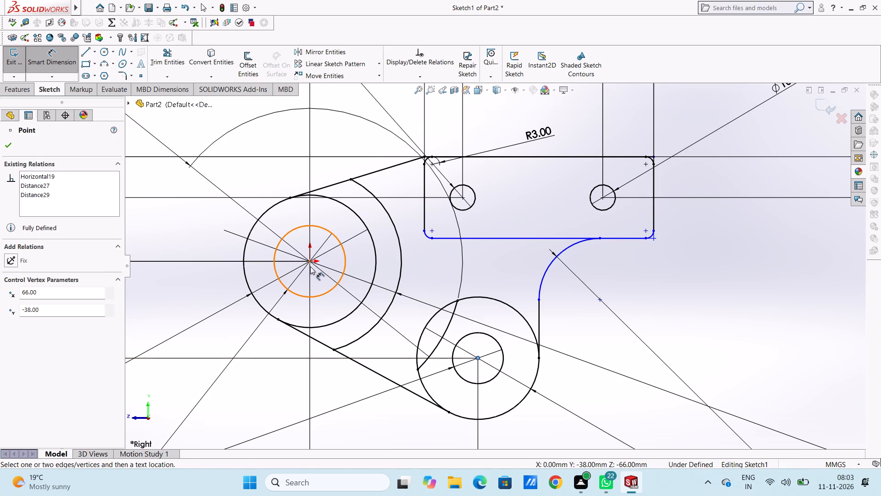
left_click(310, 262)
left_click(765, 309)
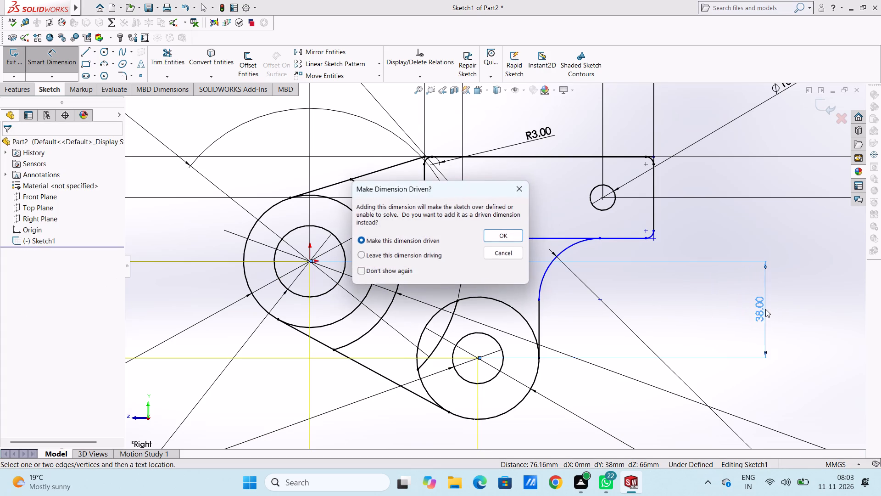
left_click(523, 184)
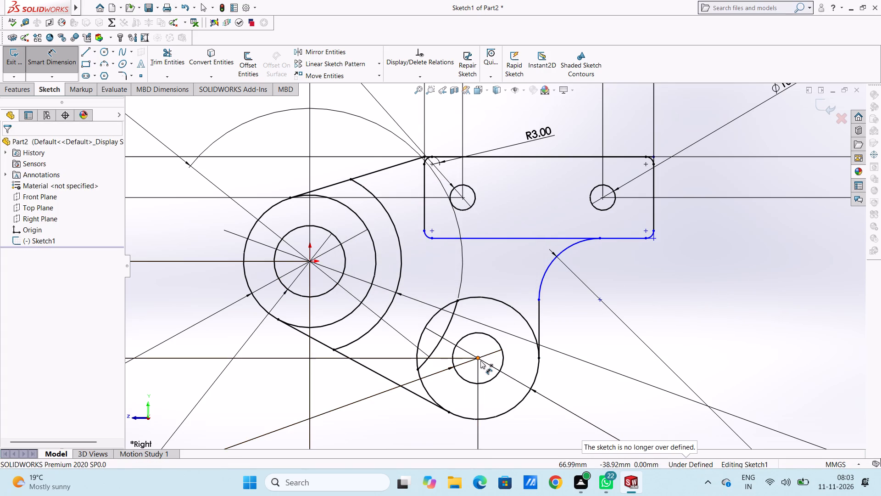
Dimension the vertical distance between the lower 48 mm circle's centre and the rectangle's bottom edge, placing it beyond the rectangle's far side.
left_click(480, 361)
left_click(486, 240)
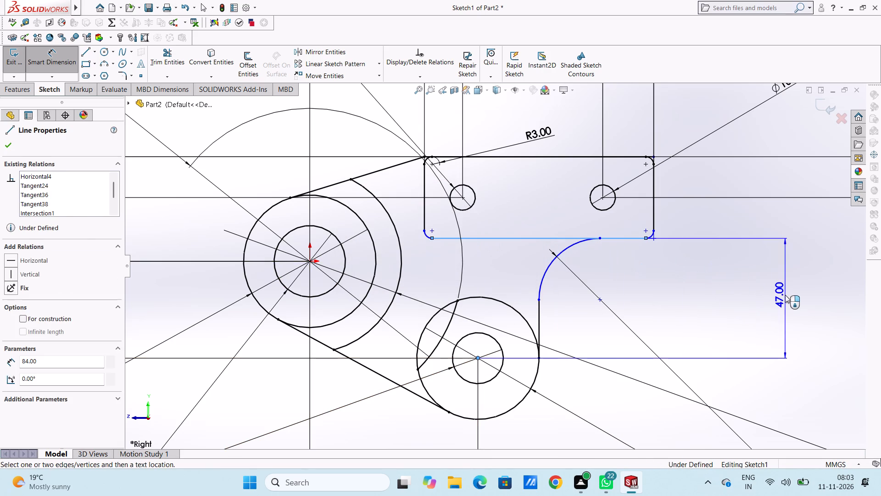
left_click(785, 295)
left_click(748, 280)
left_click(683, 290)
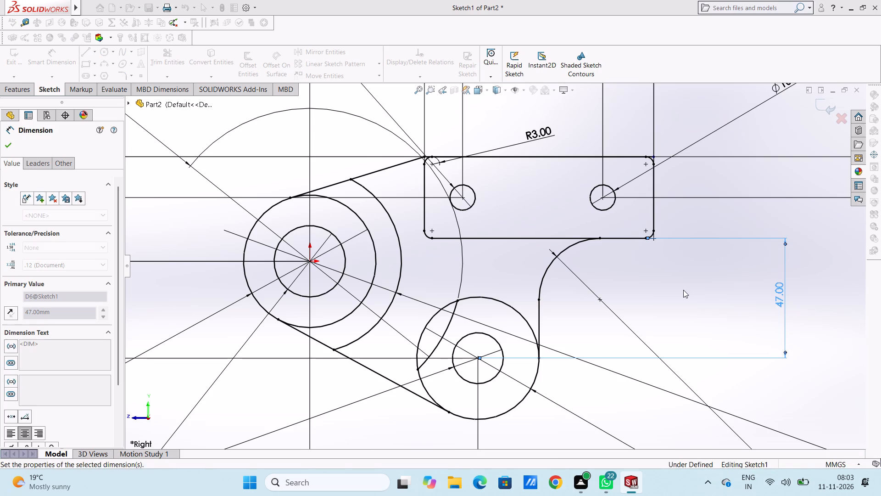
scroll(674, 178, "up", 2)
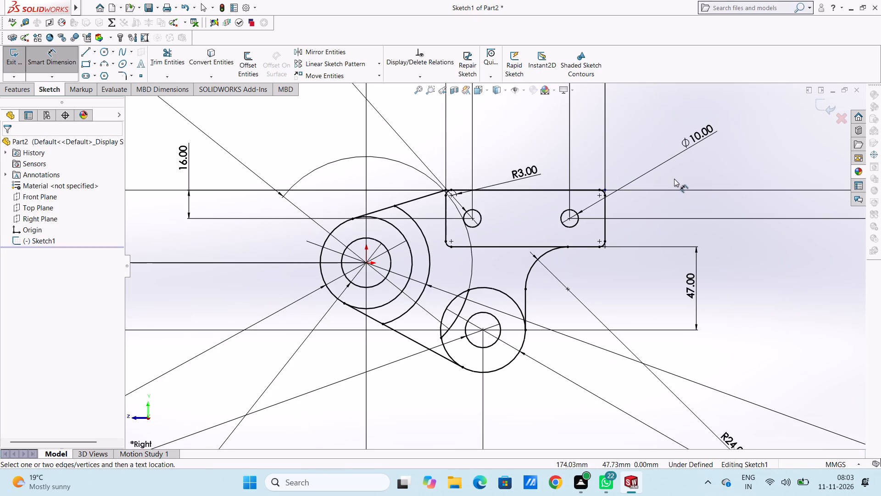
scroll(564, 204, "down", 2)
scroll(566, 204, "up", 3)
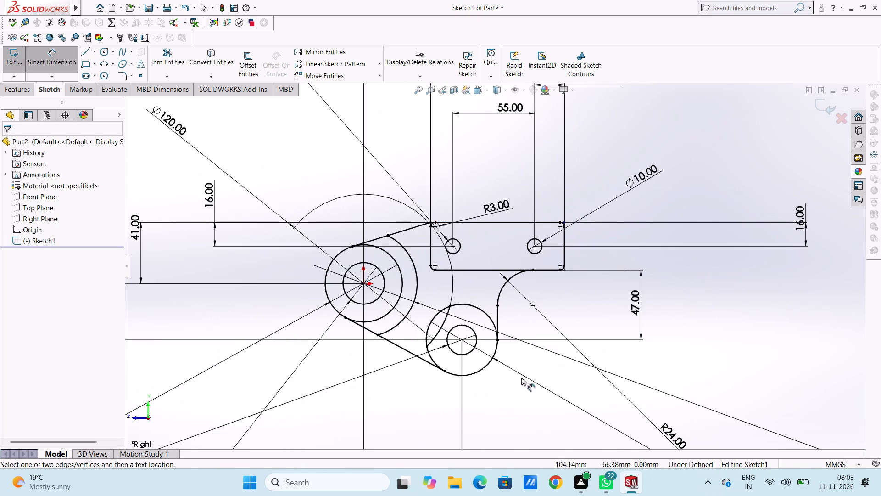
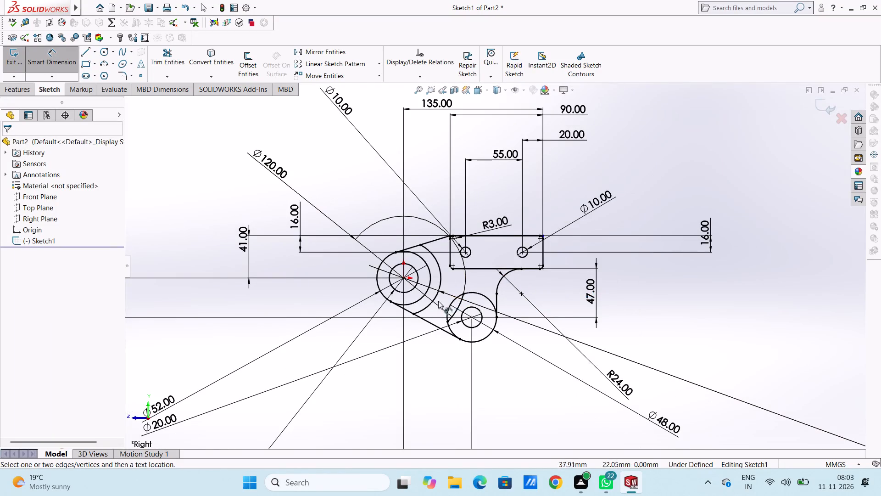
Examine the sketch profile between the origin circles, the filleted rectangle and the lower 48 mm circle.
scroll(434, 301, "down", 1)
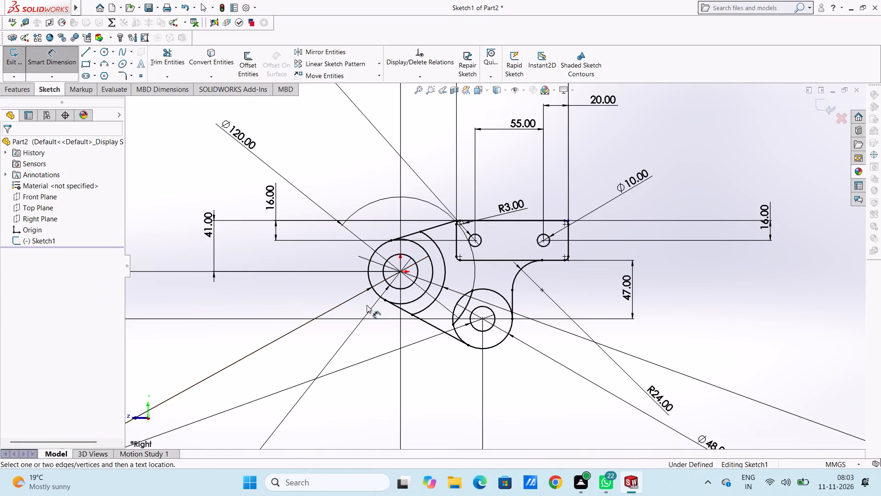
scroll(417, 289, "down", 3)
scroll(481, 283, "up", 2)
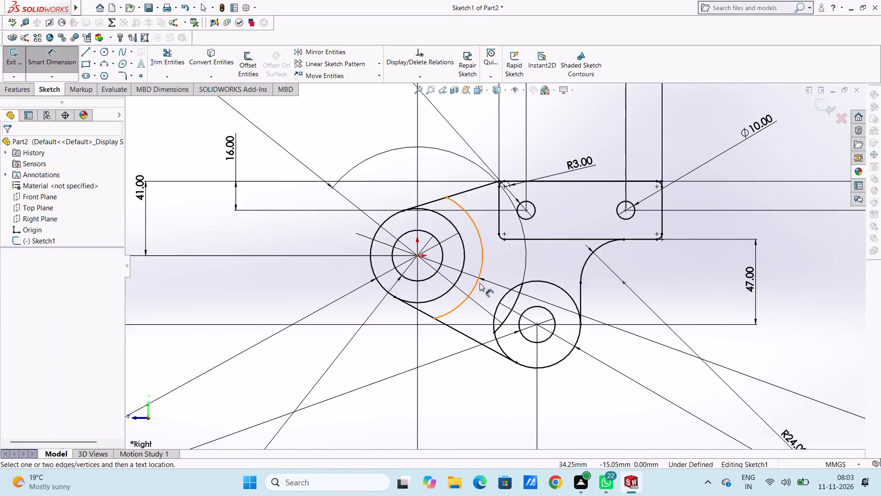
scroll(480, 283, "up", 1)
scroll(507, 266, "down", 2)
scroll(507, 267, "up", 2)
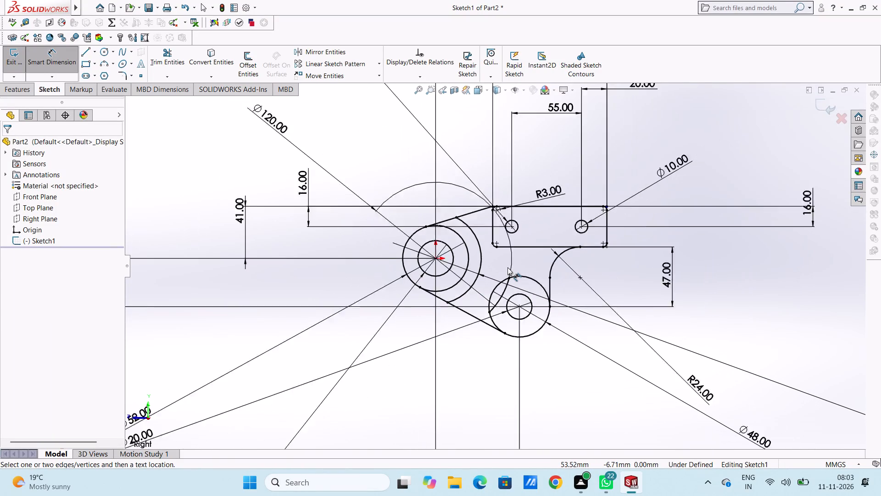
scroll(507, 267, "up", 1)
scroll(500, 277, "down", 3)
scroll(498, 271, "up", 3)
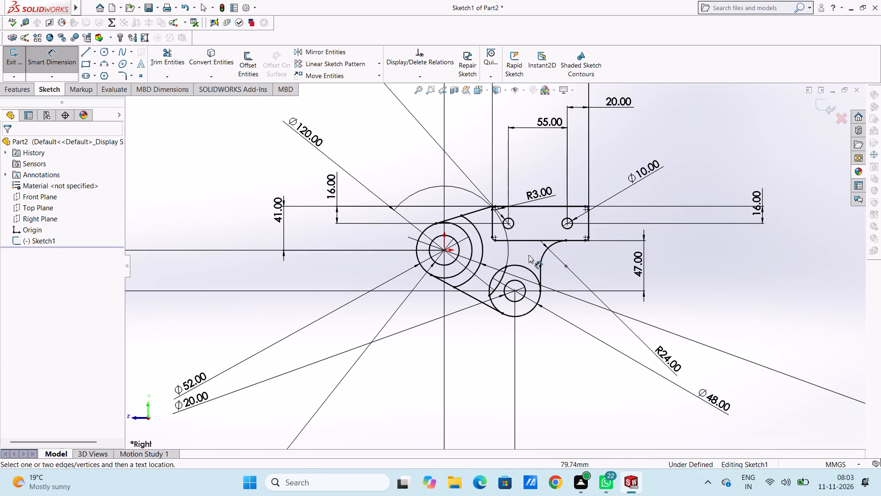
scroll(503, 257, "down", 2)
scroll(483, 200, "down", 5)
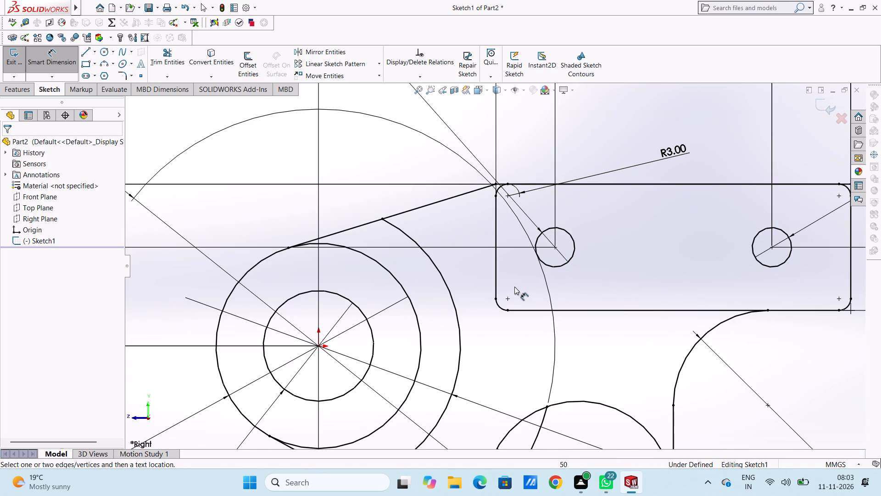
scroll(513, 287, "up", 9)
scroll(488, 342, "down", 1)
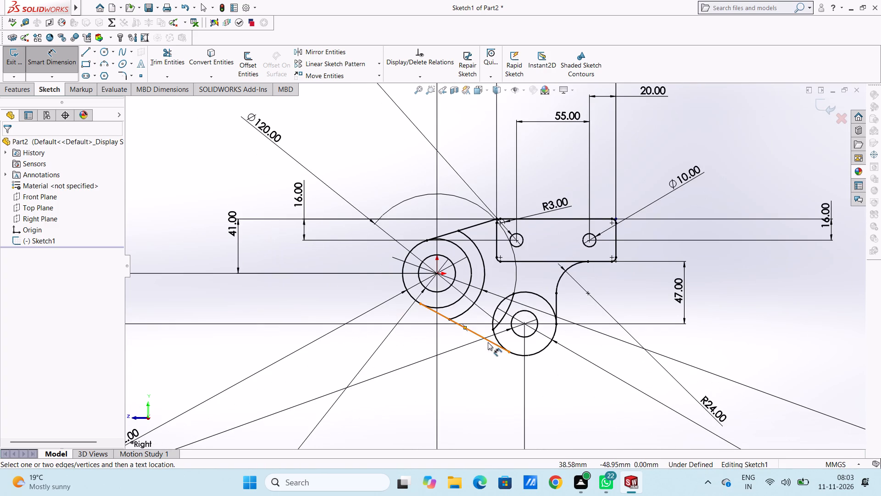
scroll(507, 271, "down", 2)
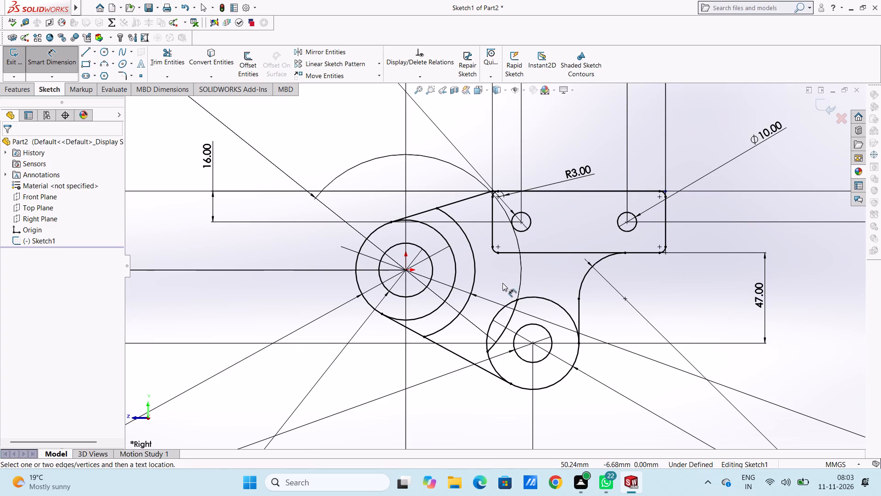
scroll(502, 280, "up", 3)
scroll(470, 286, "down", 2)
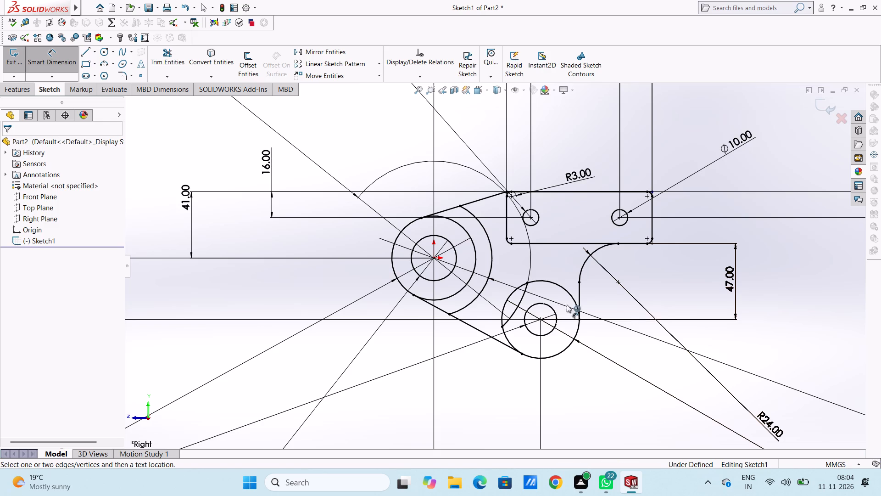
scroll(525, 257, "down", 2)
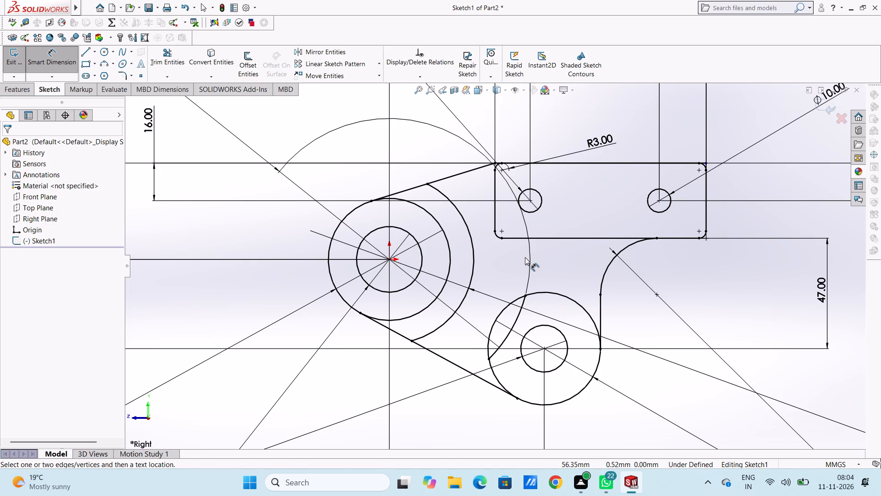
scroll(545, 266, "up", 3)
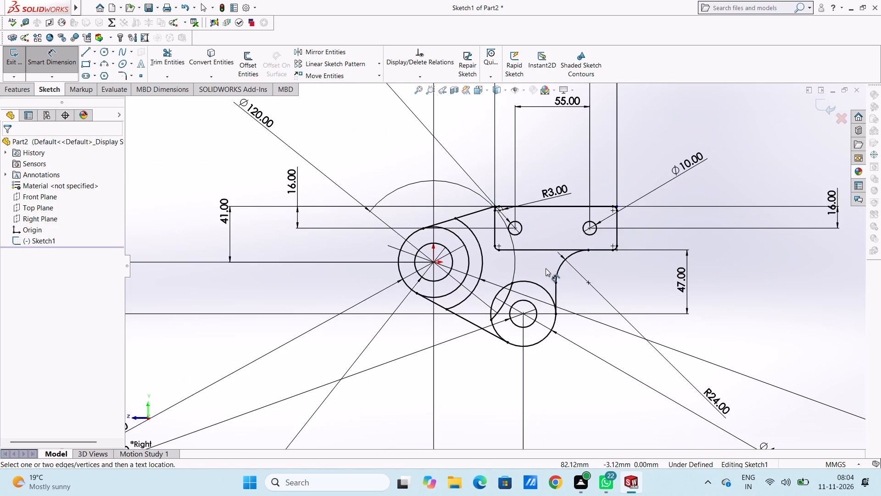
scroll(538, 287, "down", 2)
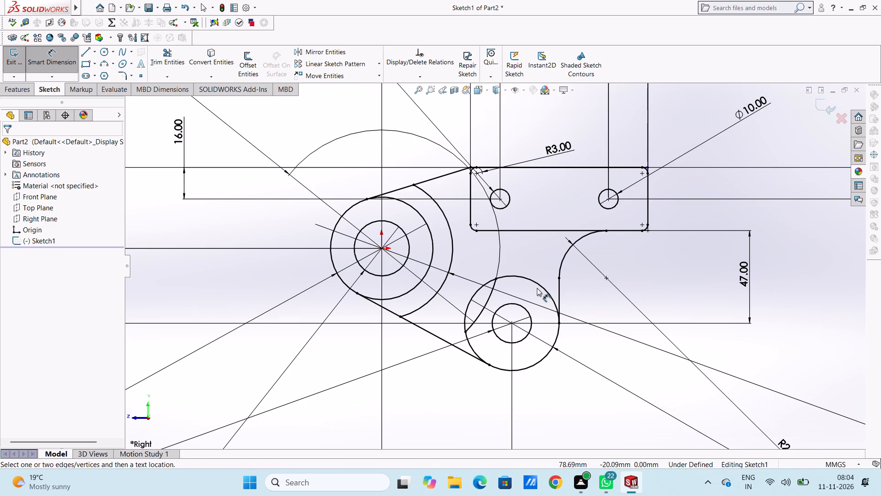
scroll(521, 284, "up", 3)
scroll(515, 273, "down", 1)
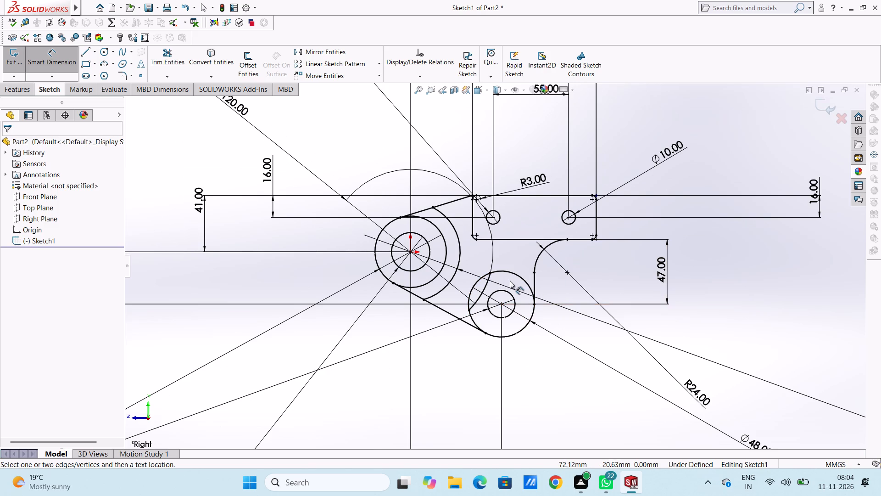
Start a boss extrusion with four contours: the crescent beside the 52 mm circle, the connecting web, the rectangular plate and the lower 48/20 mm ring.
left_click(61, 63)
left_click(29, 85)
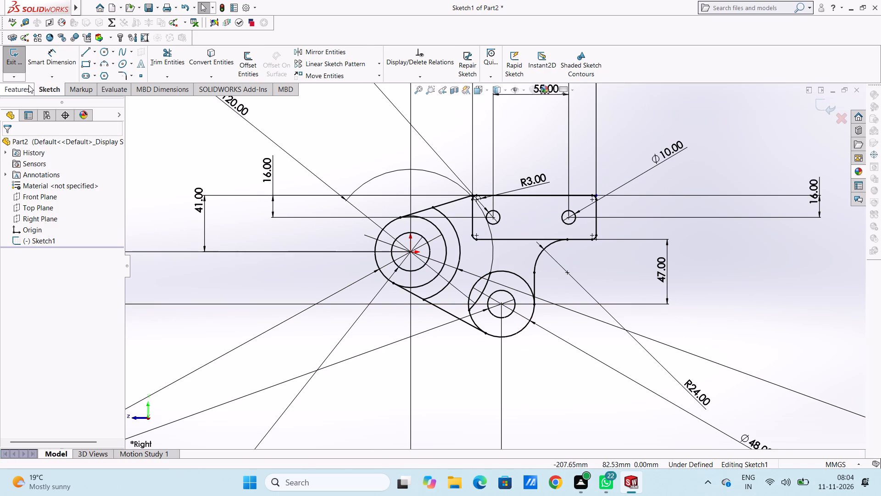
left_click(28, 62)
scroll(469, 254, "down", 5)
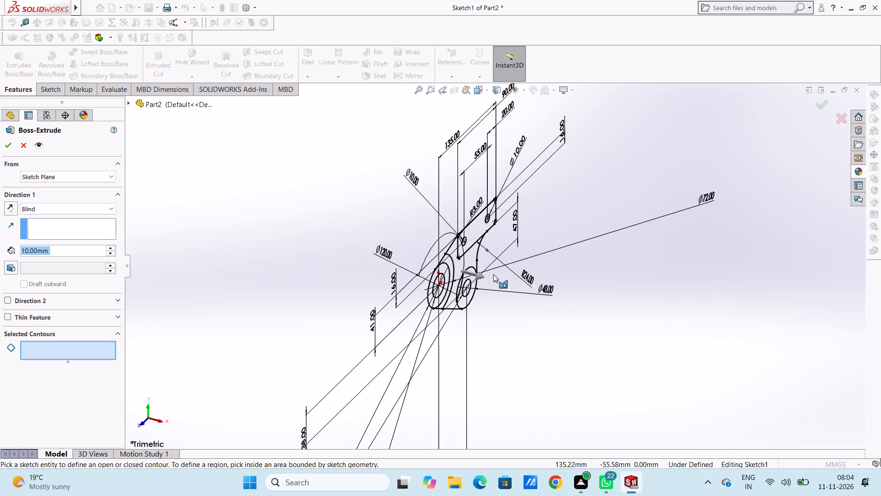
middle_click_drag(463, 274, 403, 239)
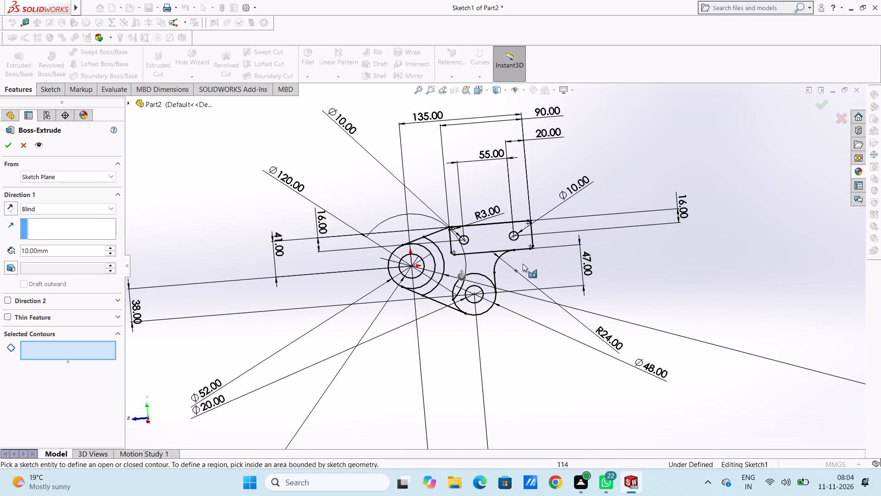
middle_click_drag(523, 264, 438, 245)
middle_click_drag(438, 246, 386, 270)
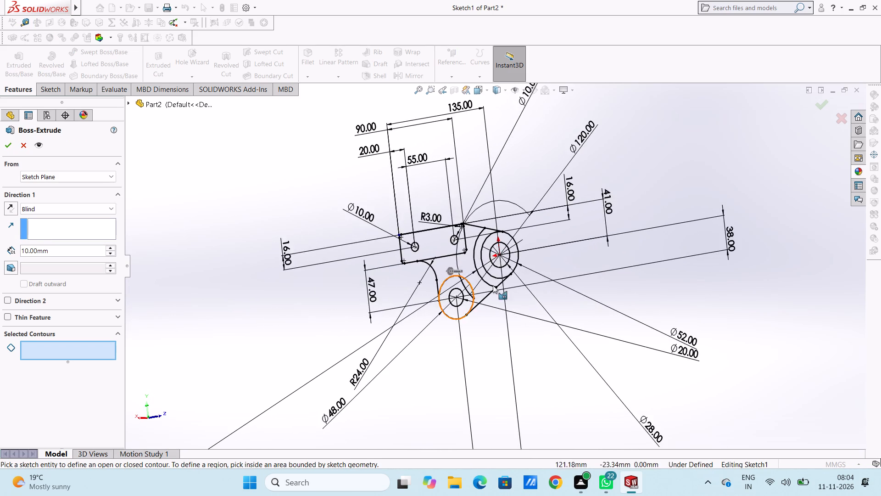
scroll(560, 249, "down", 4)
middle_click_drag(530, 213, 514, 240)
scroll(403, 243, "up", 3)
scroll(446, 237, "down", 5)
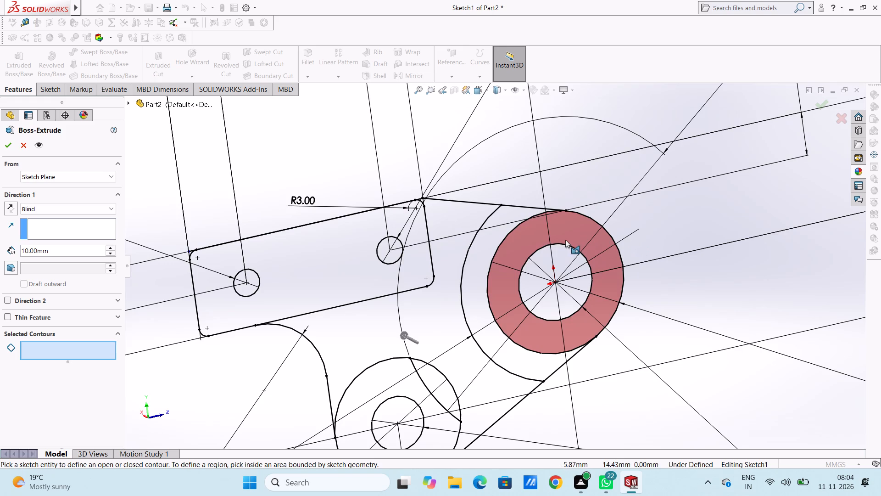
left_click(483, 252)
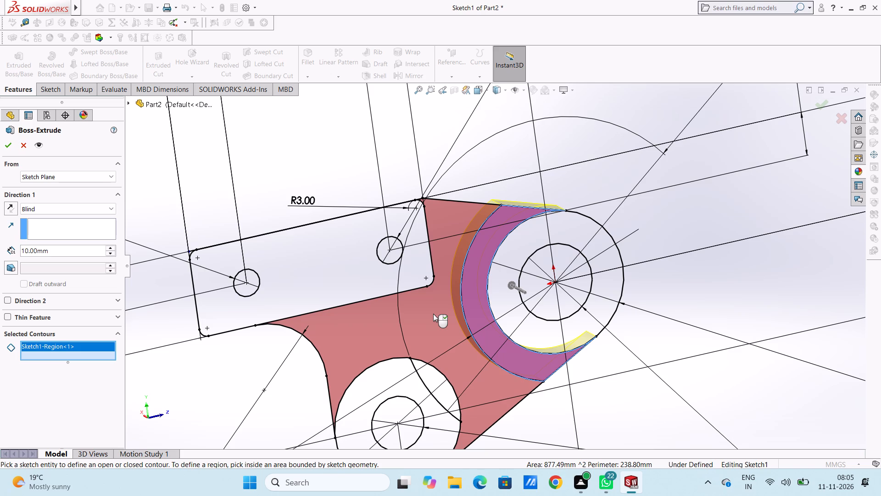
left_click(431, 314)
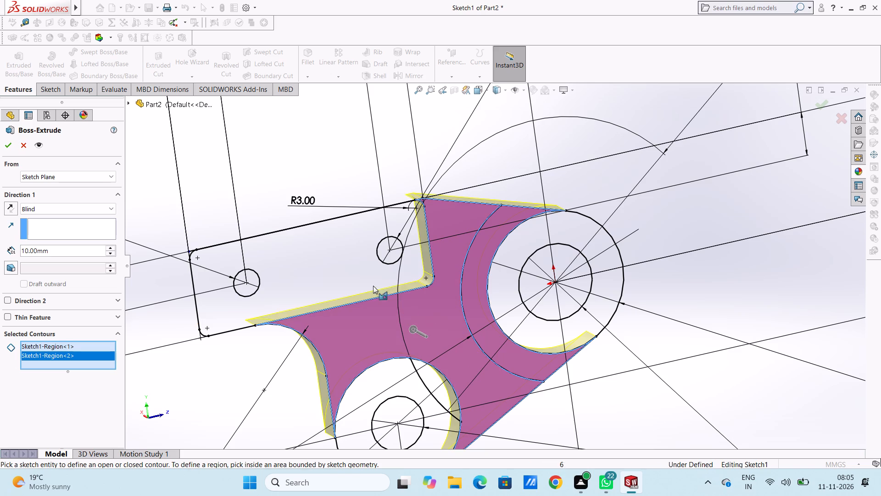
left_click(357, 276)
scroll(413, 269, "up", 5)
scroll(459, 386, "down", 2)
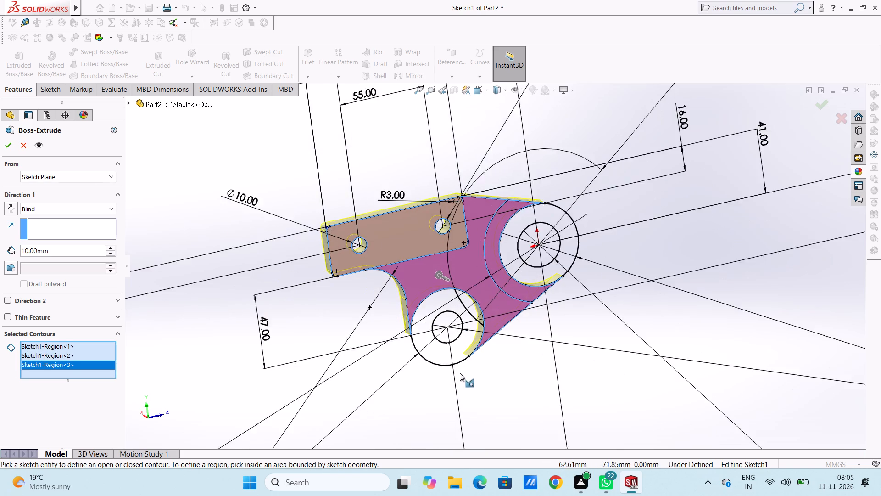
scroll(460, 373, "down", 1)
left_click(432, 338)
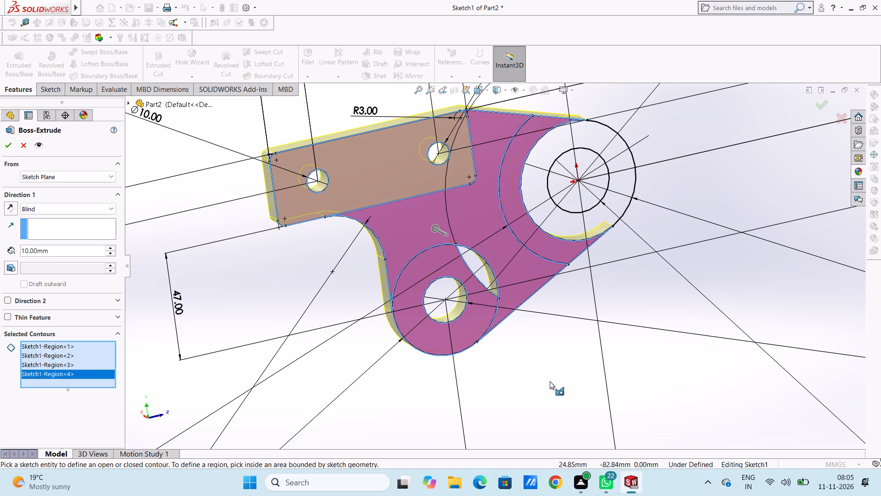
Reverse the extrusion direction and set its blind depth to 18 mm.
scroll(601, 301, "up", 3)
scroll(585, 232, "up", 1)
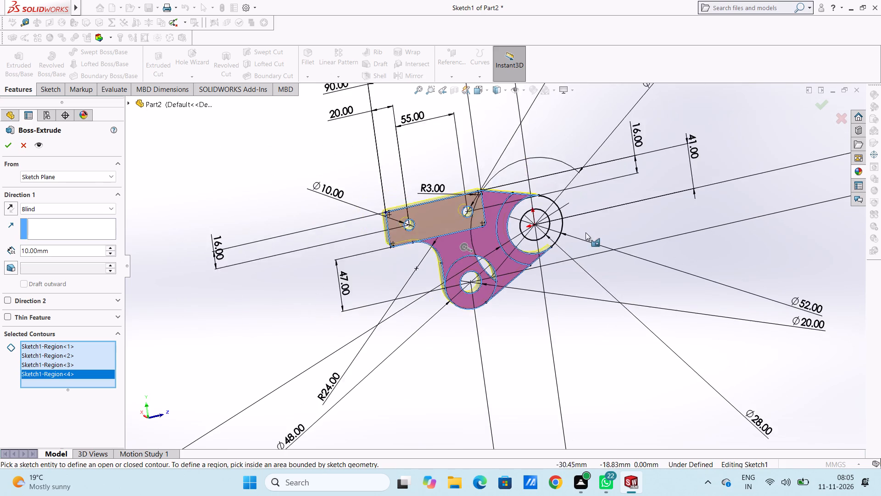
middle_click_drag(585, 232, 605, 230)
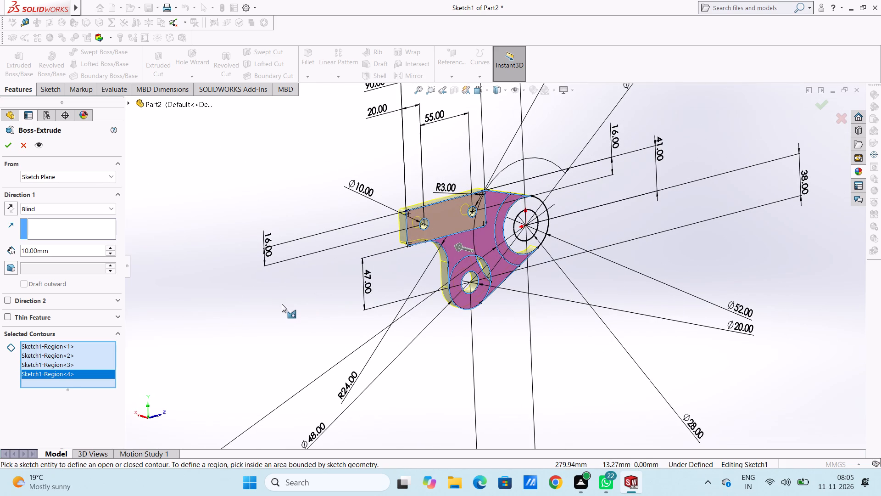
left_click(9, 205)
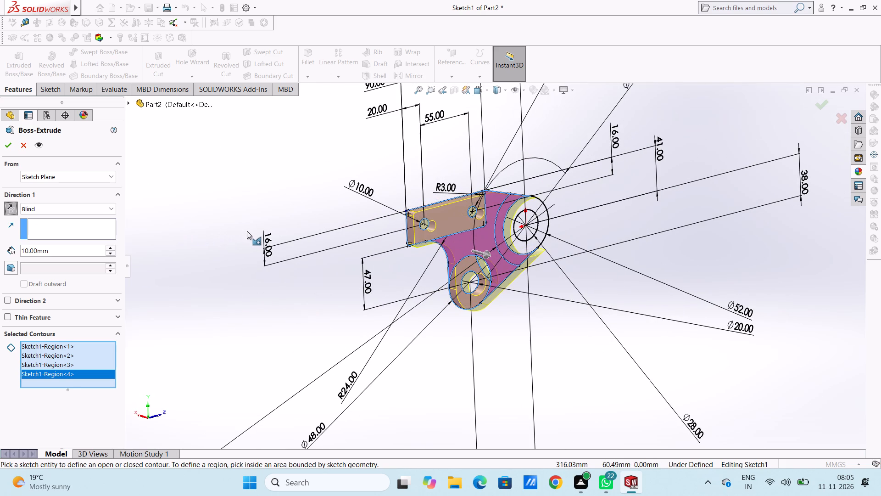
double_click(85, 253)
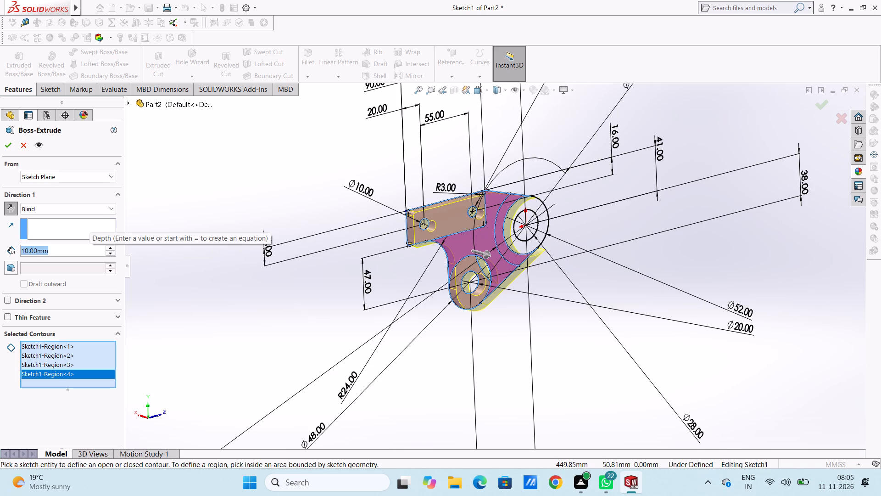
type("18")
key("Return")
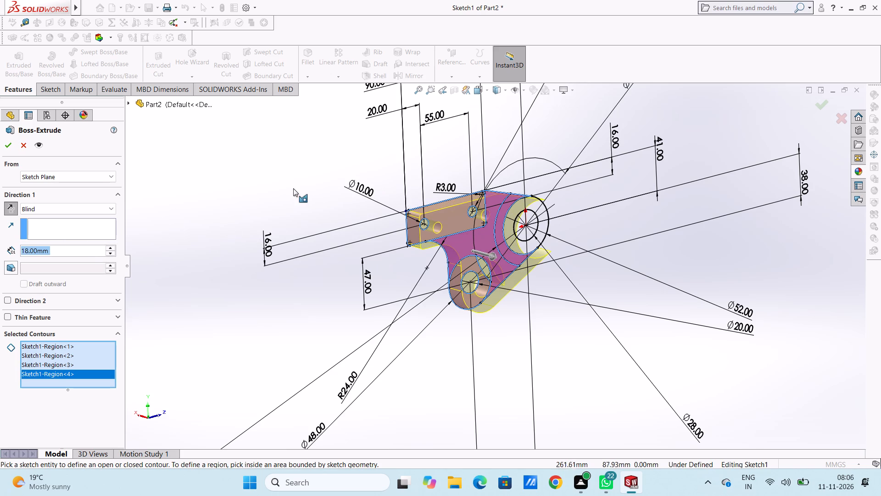
Set the blind depth to 16 mm and complete the boss extrusion of the selected contours.
middle_click_drag(286, 183, 290, 209)
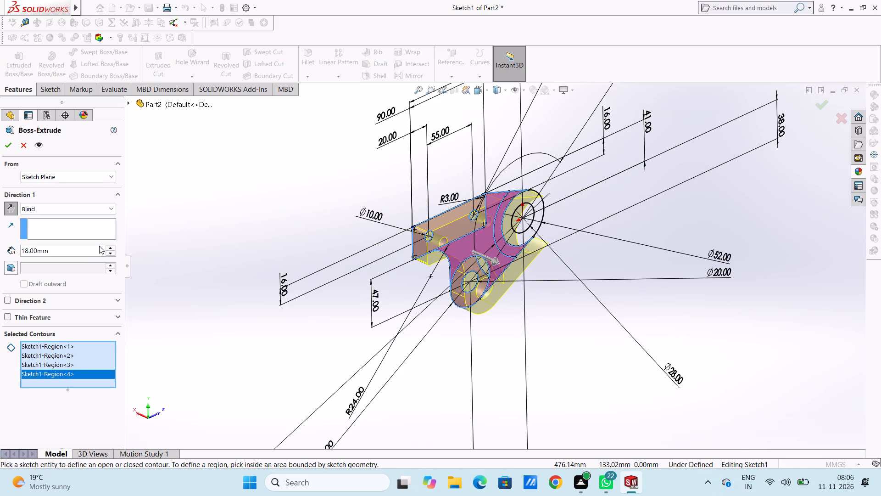
double_click(80, 250)
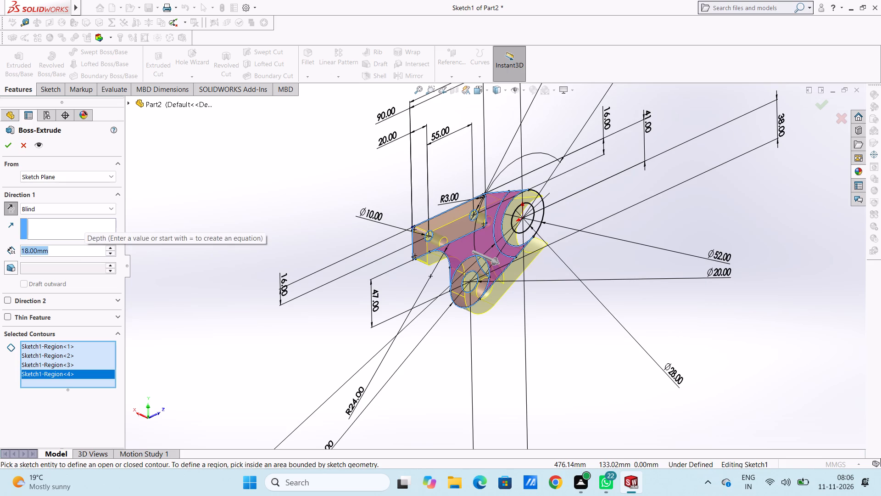
type("16")
key("Return")
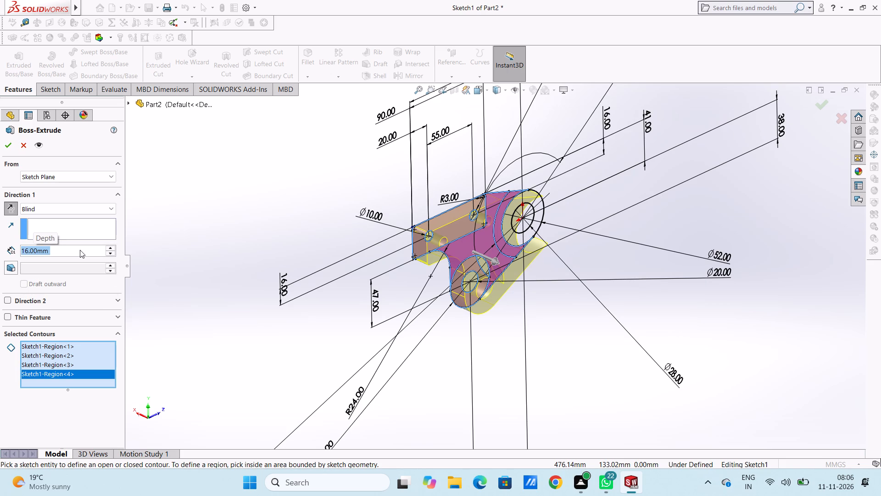
middle_click_drag(212, 228, 224, 226)
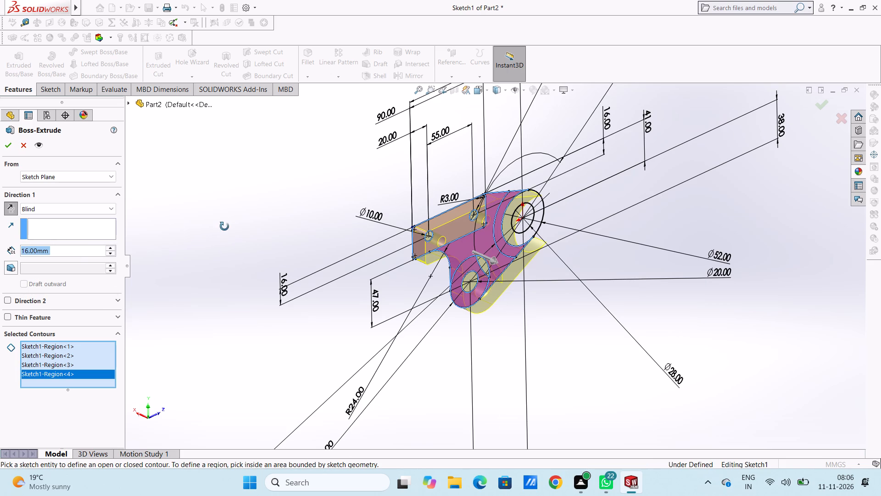
middle_click_drag(224, 226, 236, 224)
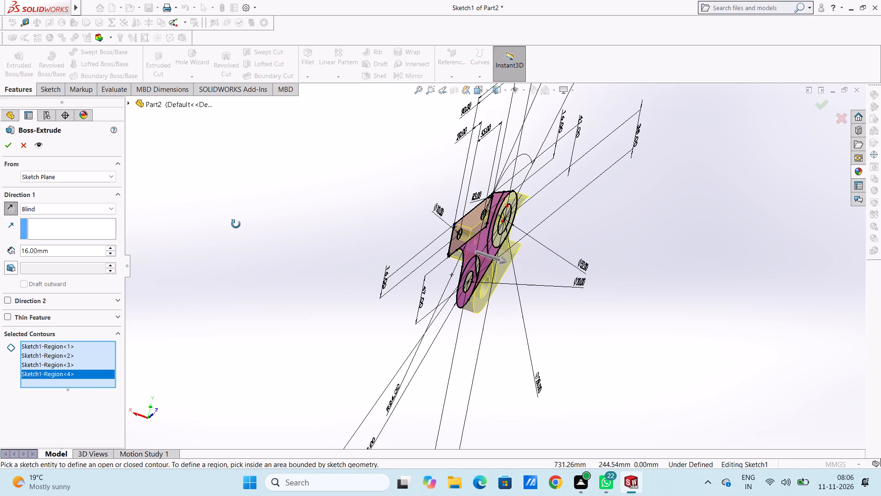
middle_click_drag(236, 224, 232, 230)
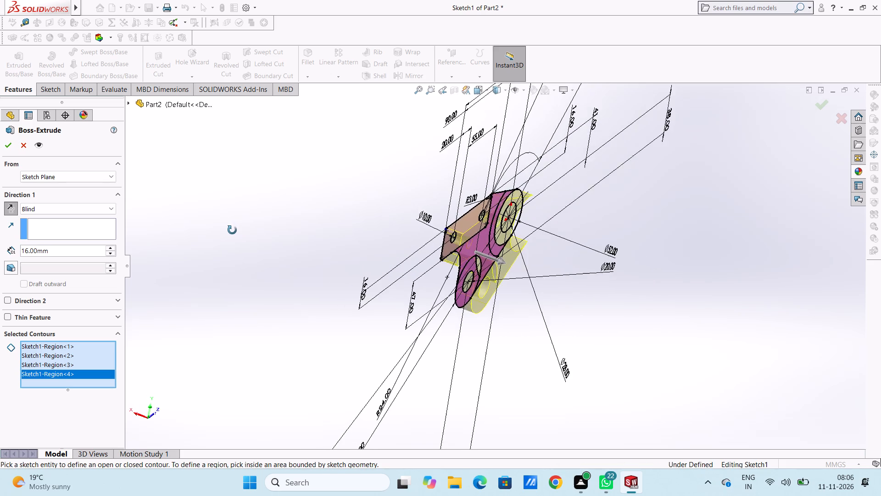
middle_click_drag(232, 230, 219, 232)
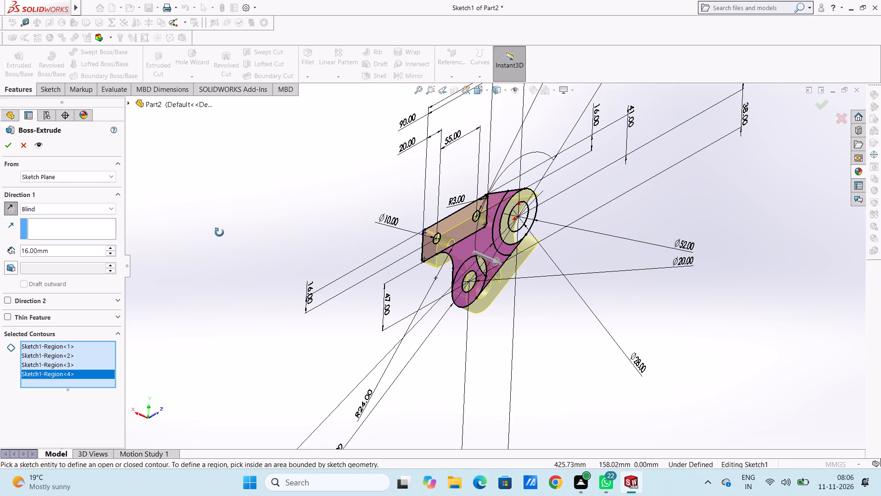
middle_click_drag(219, 232, 215, 232)
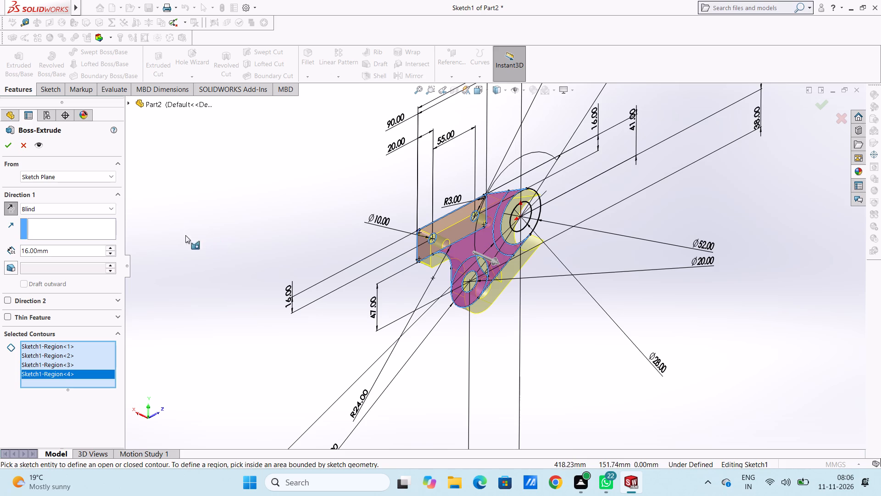
left_click(11, 145)
left_click(228, 222)
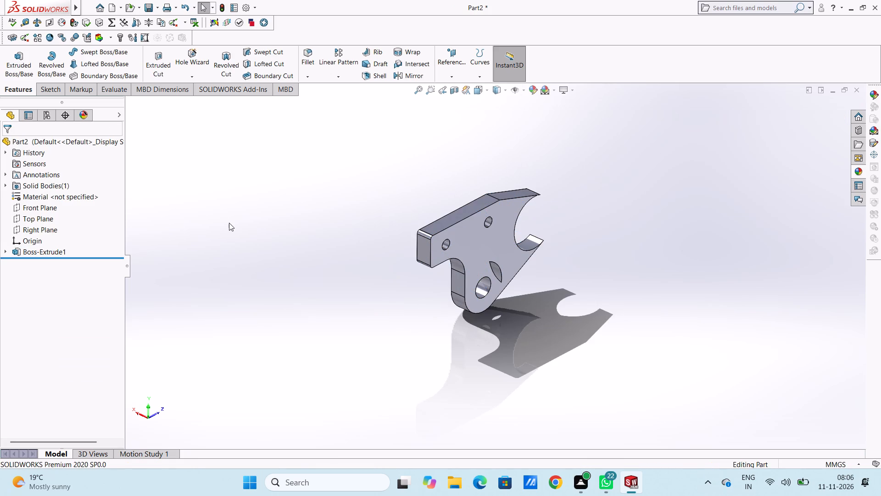
Inspect the extruded bracket body and undo its boss extrusion to return to editing the sketch.
middle_click_drag(268, 257, 230, 253)
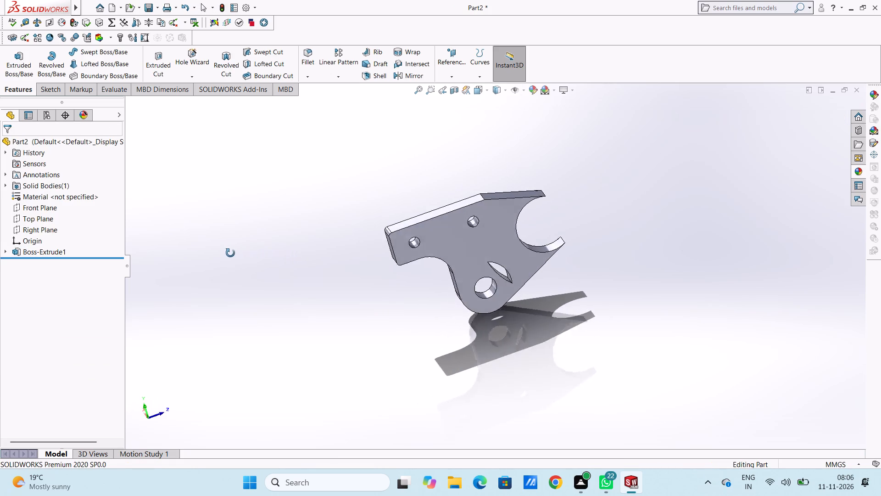
middle_click_drag(230, 253, 259, 249)
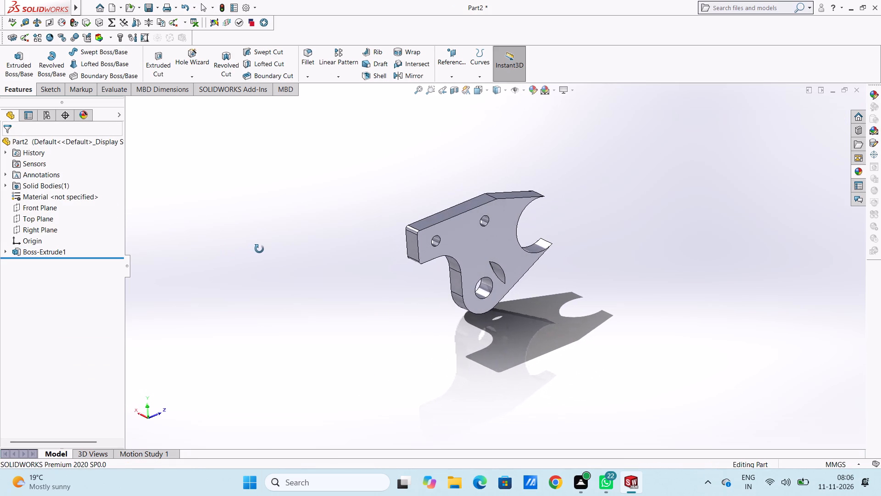
middle_click_drag(259, 249, 256, 248)
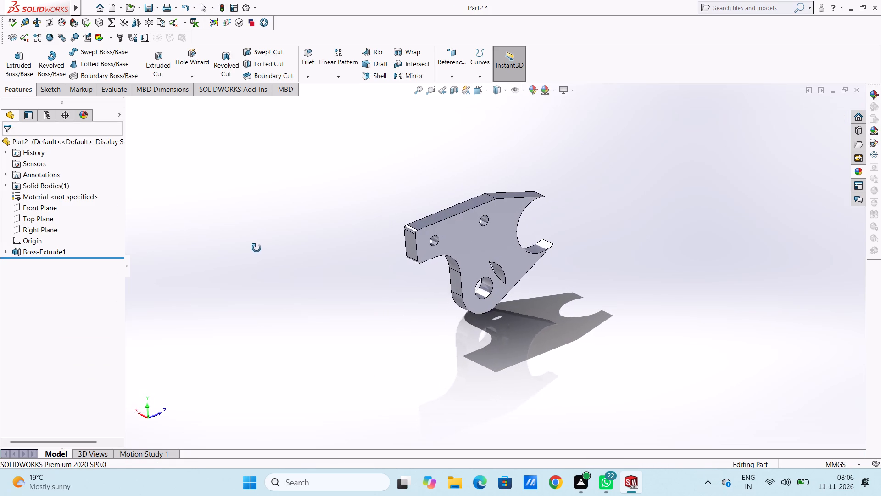
middle_click_drag(256, 248, 235, 251)
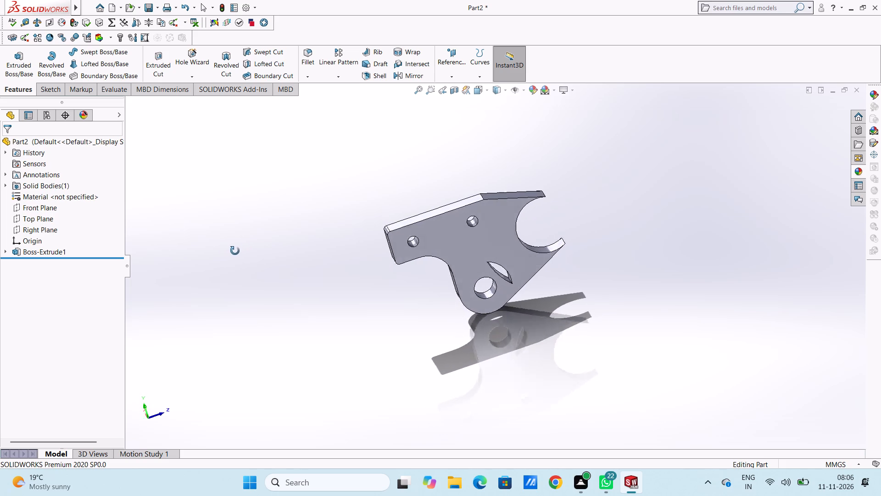
middle_click_drag(235, 251, 249, 249)
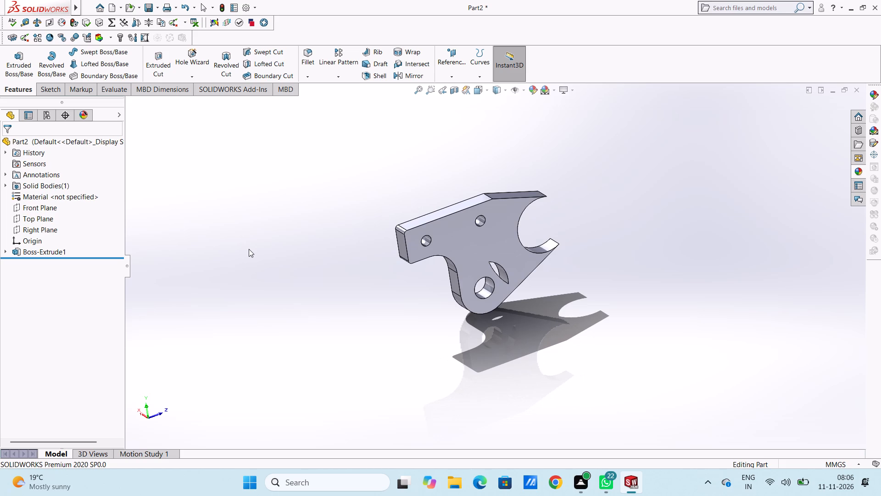
key("ctrl+z")
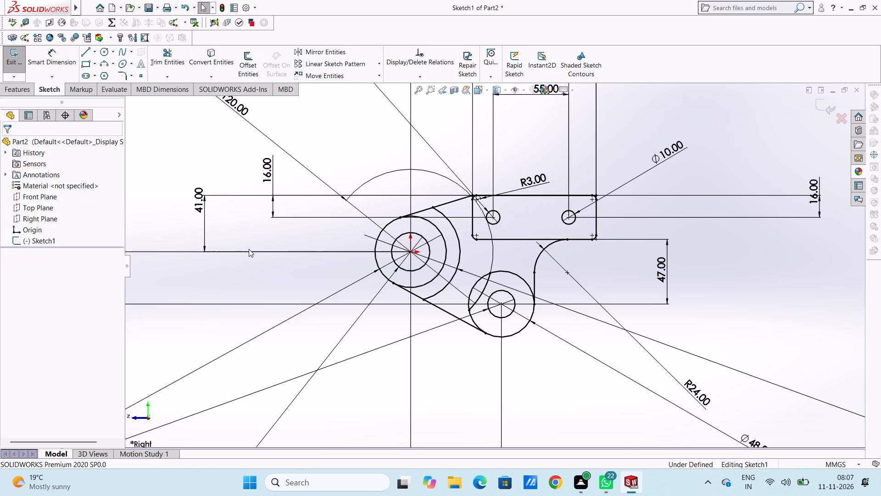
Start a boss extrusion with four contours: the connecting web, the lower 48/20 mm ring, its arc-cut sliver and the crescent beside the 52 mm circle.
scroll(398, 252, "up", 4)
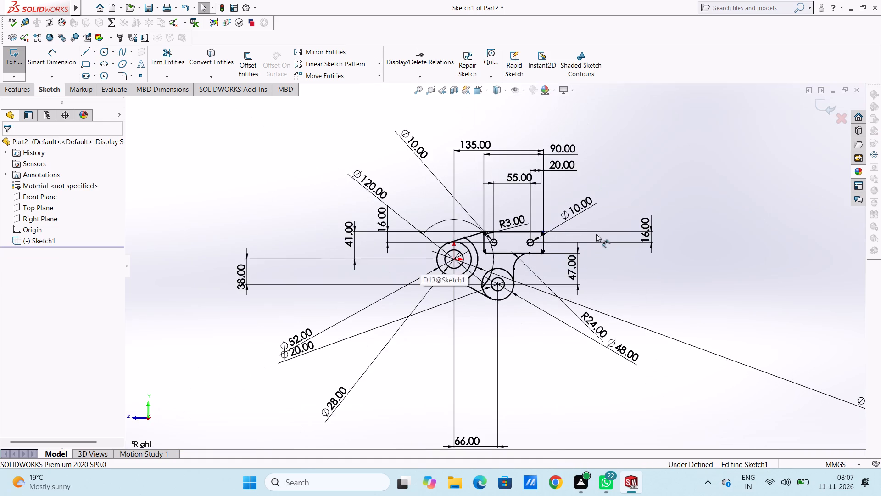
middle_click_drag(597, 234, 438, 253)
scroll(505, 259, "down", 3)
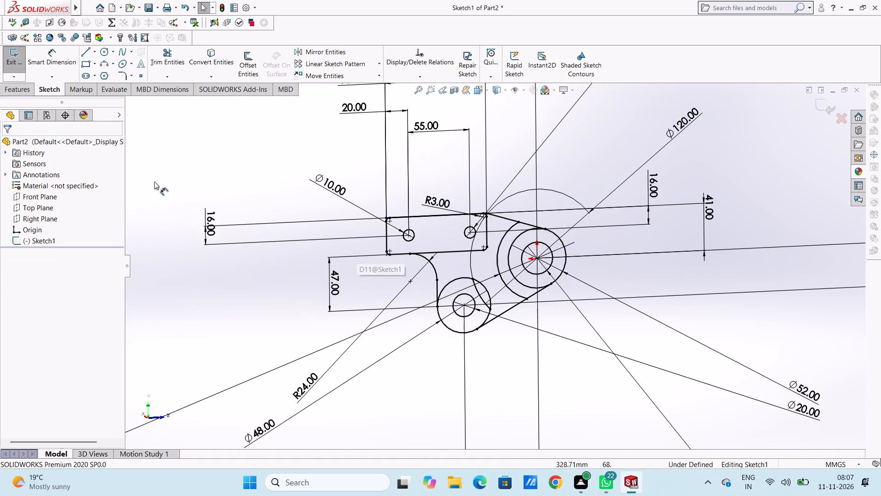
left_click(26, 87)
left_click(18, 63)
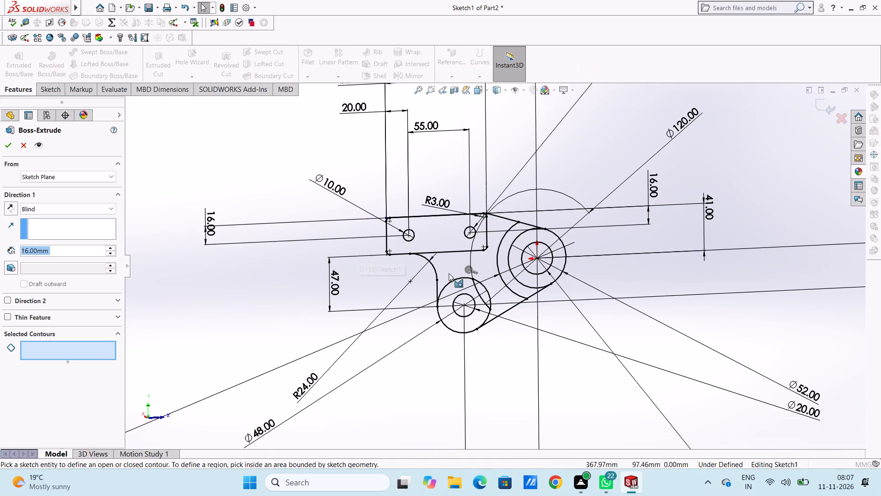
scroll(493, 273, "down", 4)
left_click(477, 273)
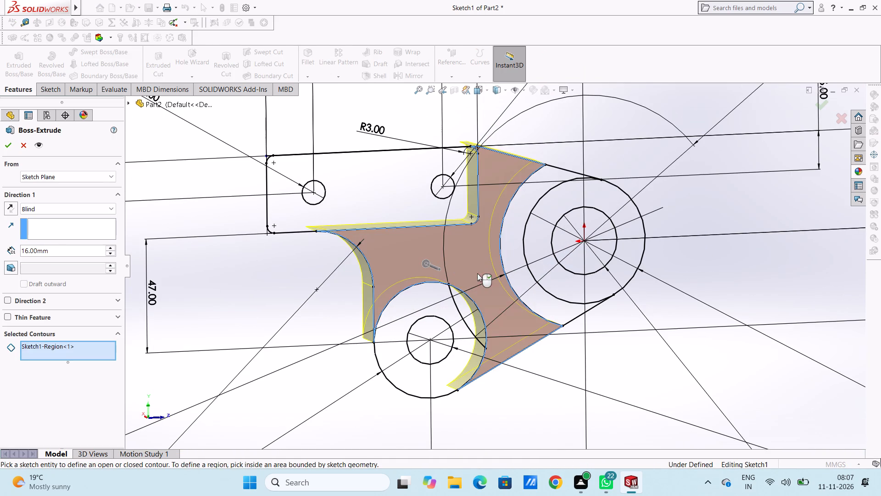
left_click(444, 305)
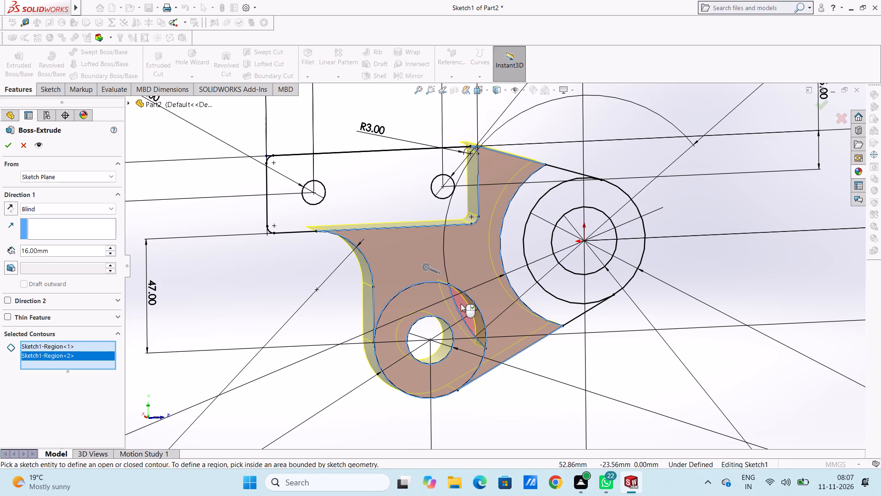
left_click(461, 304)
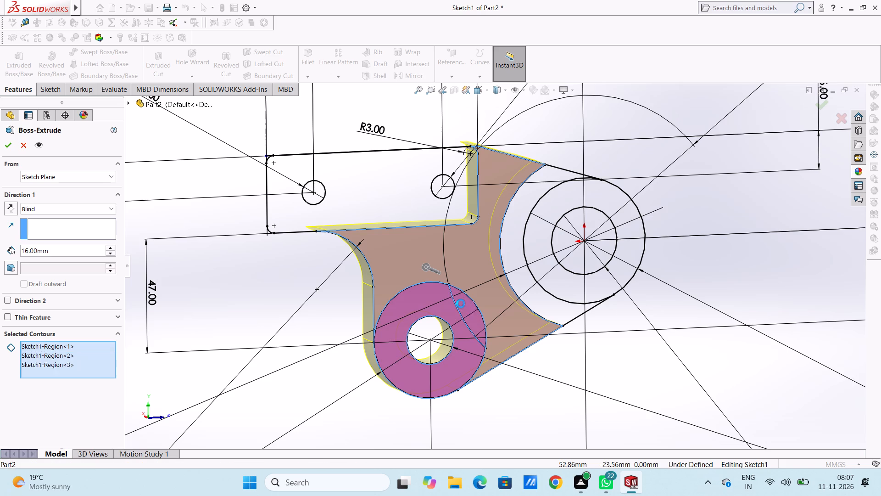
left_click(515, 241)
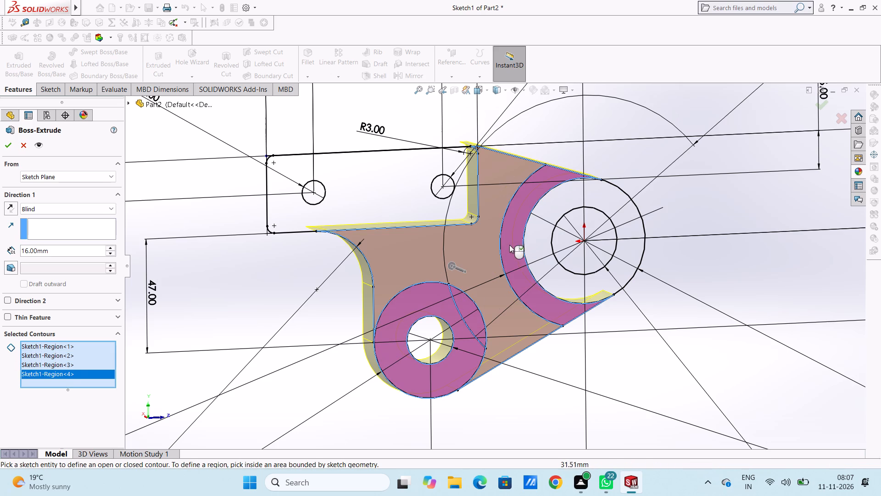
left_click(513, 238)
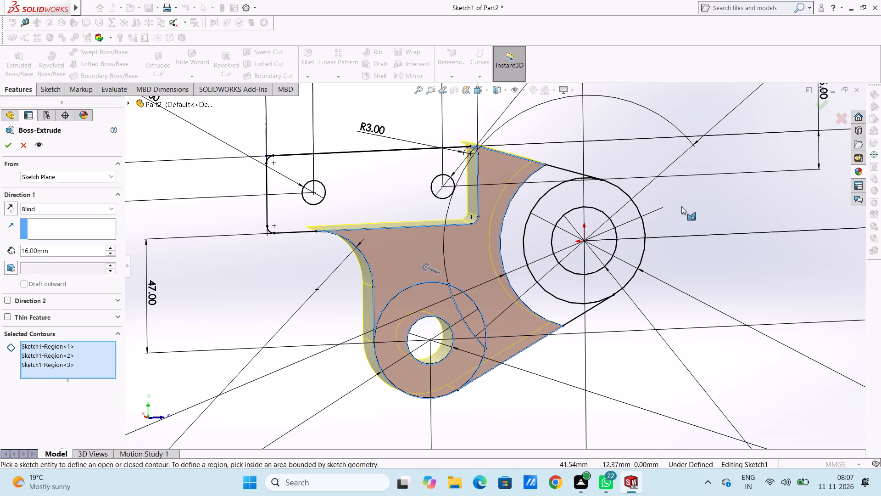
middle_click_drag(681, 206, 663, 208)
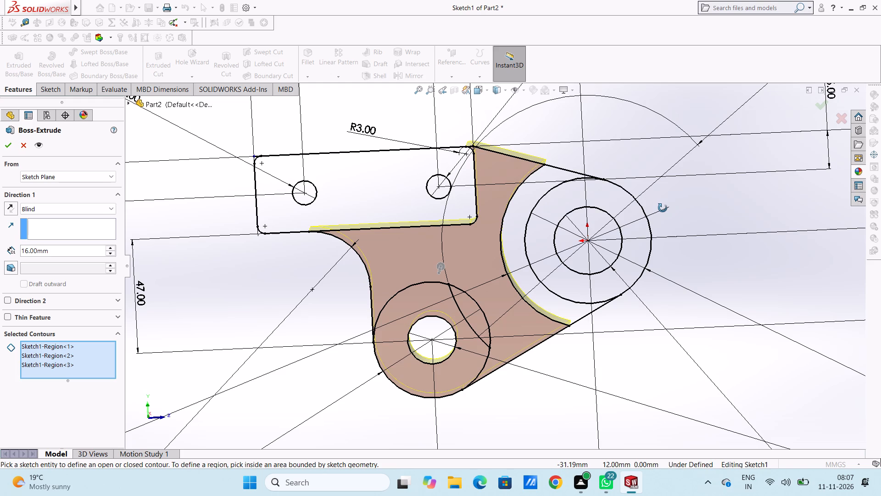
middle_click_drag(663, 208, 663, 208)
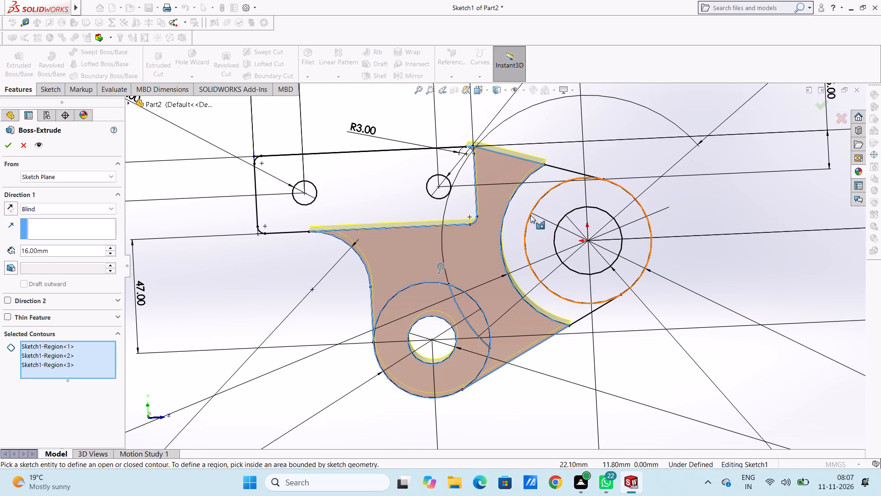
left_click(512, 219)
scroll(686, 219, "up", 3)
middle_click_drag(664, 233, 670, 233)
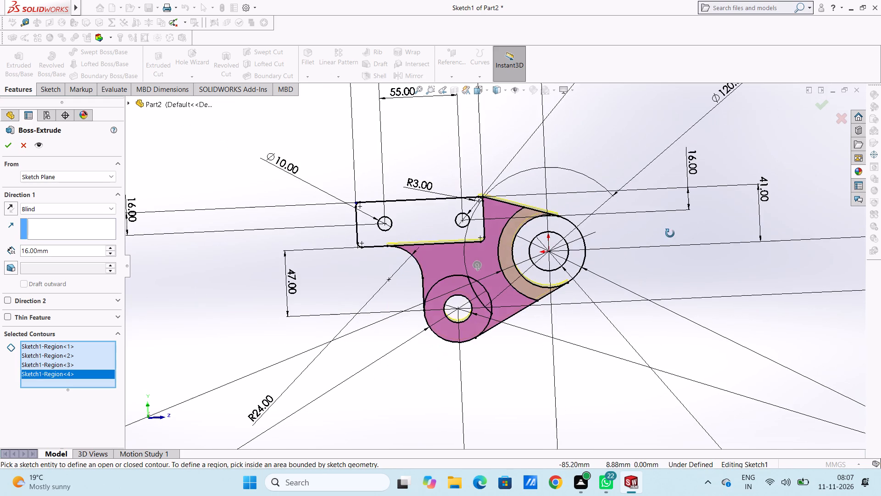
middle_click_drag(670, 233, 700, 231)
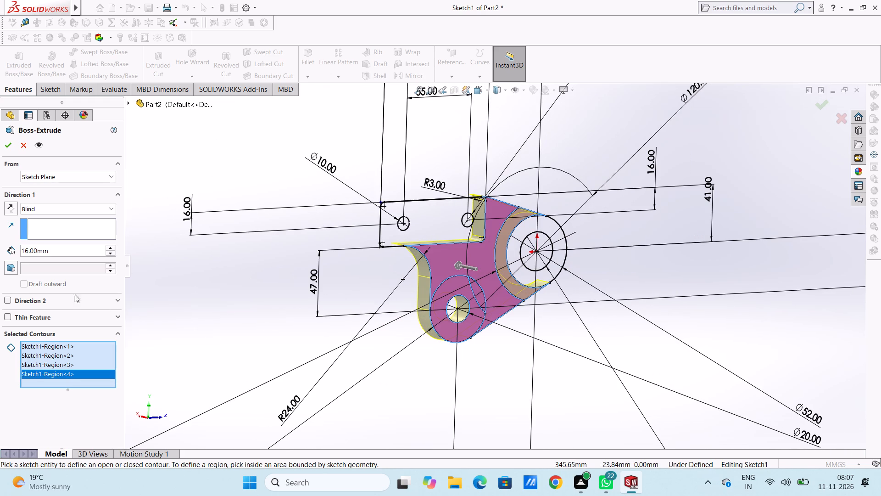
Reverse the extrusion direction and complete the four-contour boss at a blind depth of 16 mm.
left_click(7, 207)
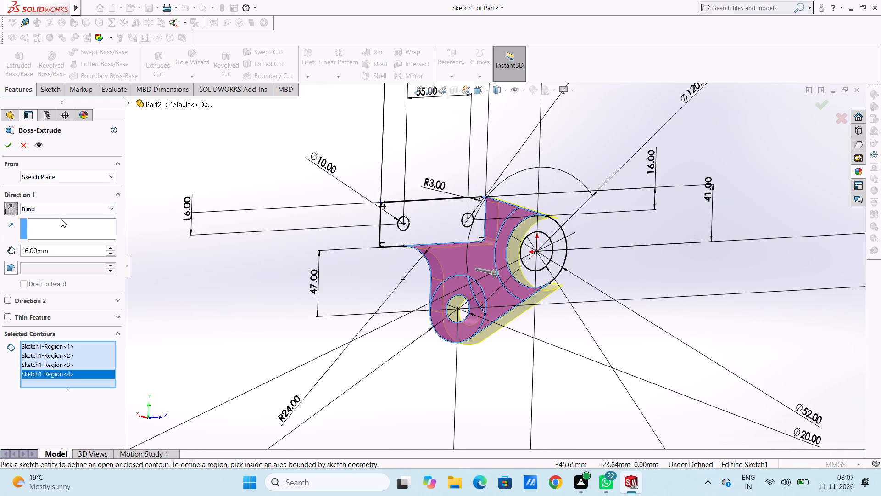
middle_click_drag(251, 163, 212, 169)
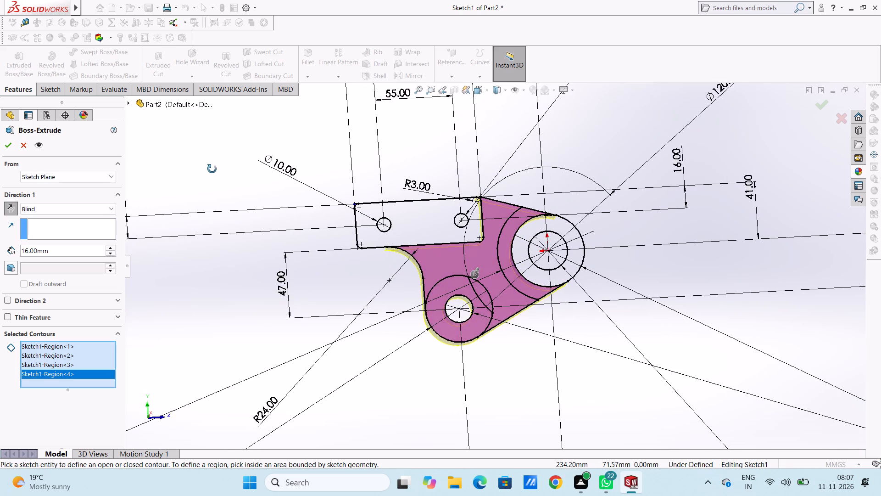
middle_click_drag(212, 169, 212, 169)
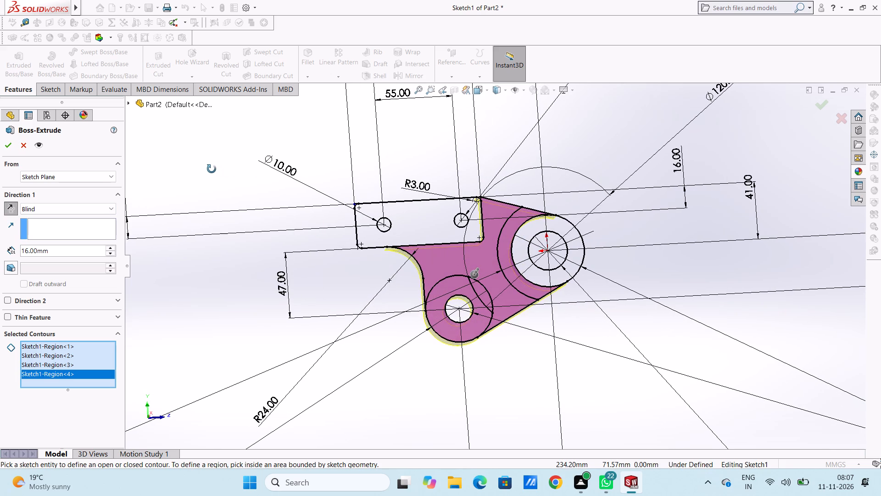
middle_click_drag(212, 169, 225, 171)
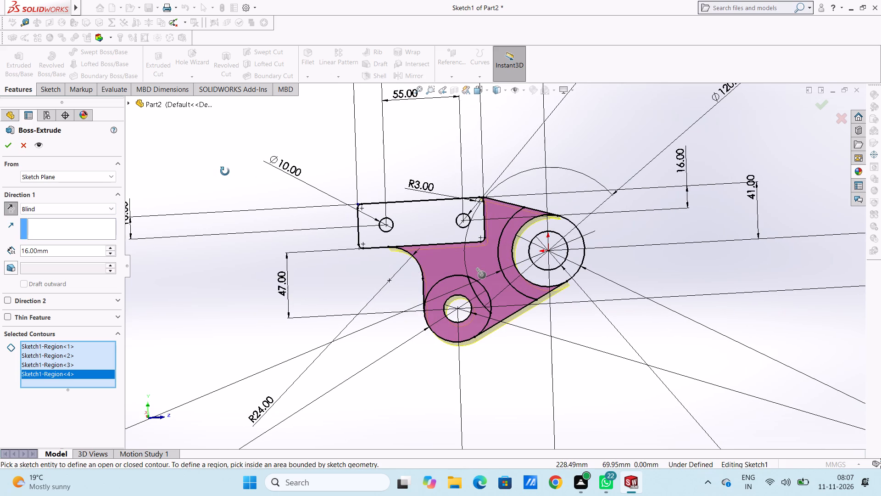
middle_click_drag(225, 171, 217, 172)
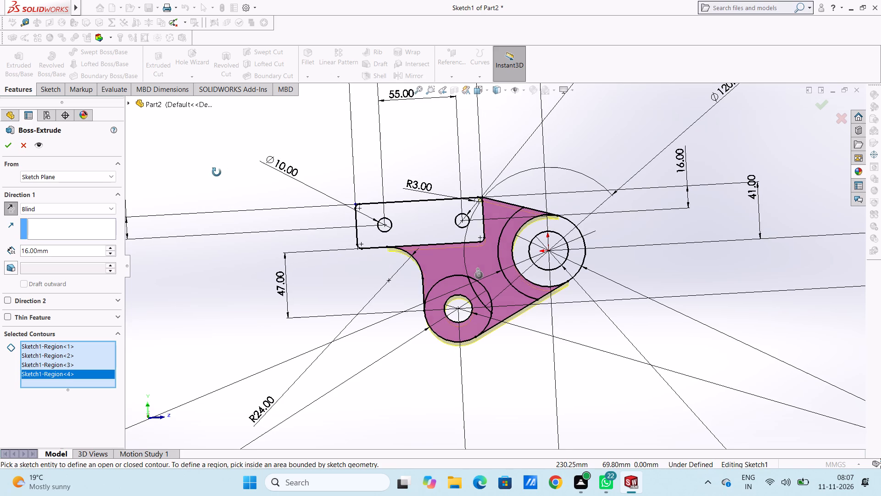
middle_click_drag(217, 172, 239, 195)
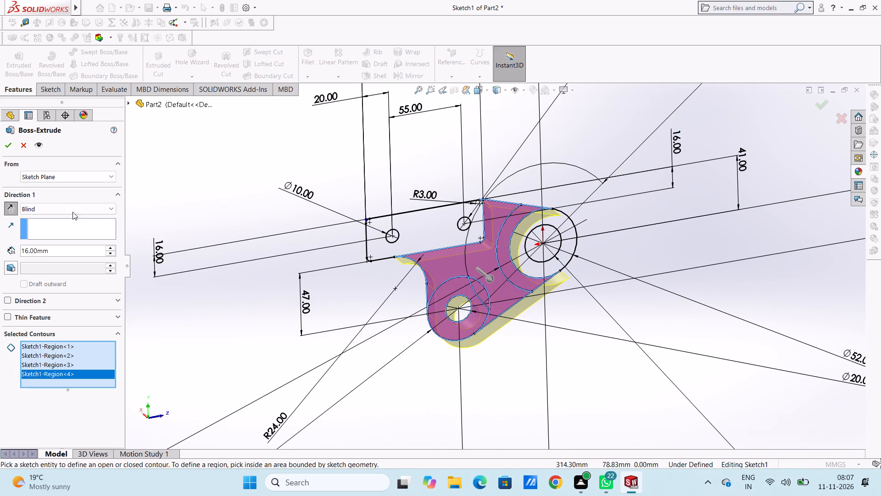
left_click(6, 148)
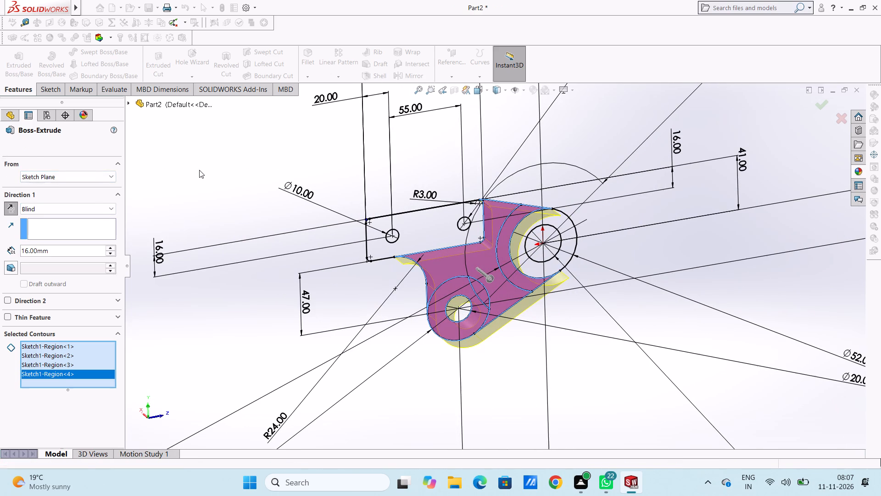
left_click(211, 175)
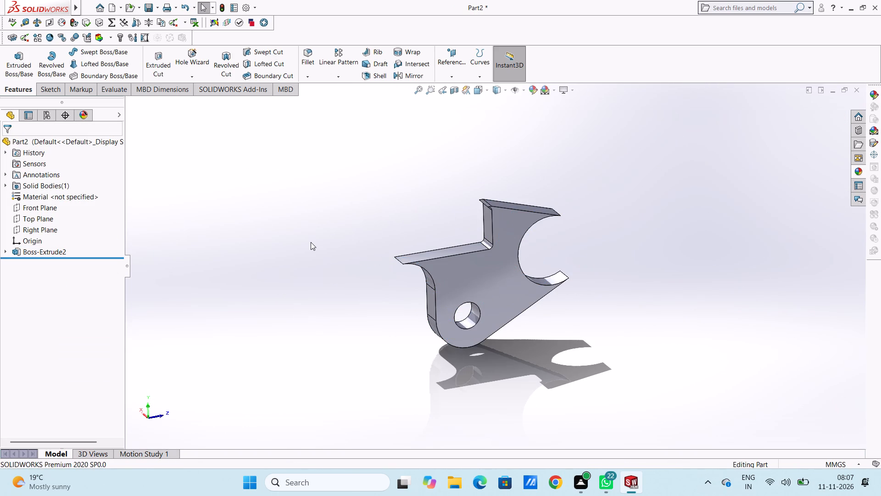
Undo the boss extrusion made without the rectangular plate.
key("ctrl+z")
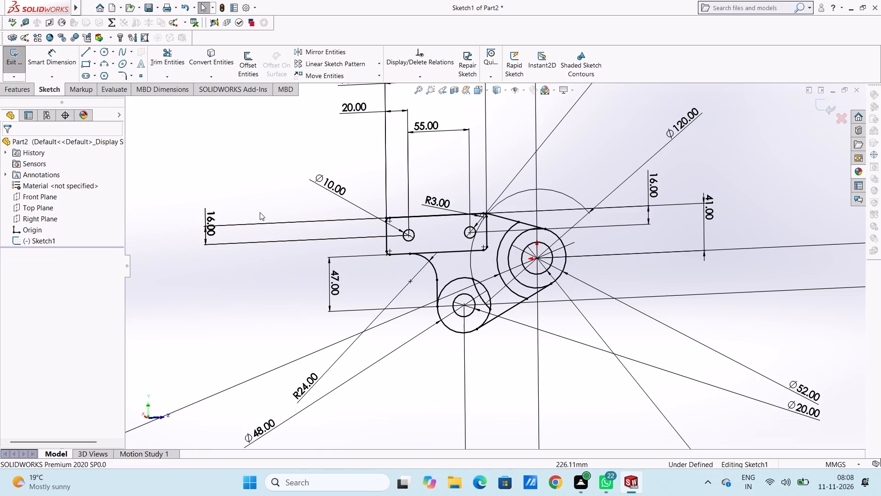
Start a boss extrusion with five contours: the rectangular plate, connecting web, crescent beside the 52 mm circle, lower 48/20 mm ring and its arc-cut sliver.
left_click(15, 91)
left_click(20, 57)
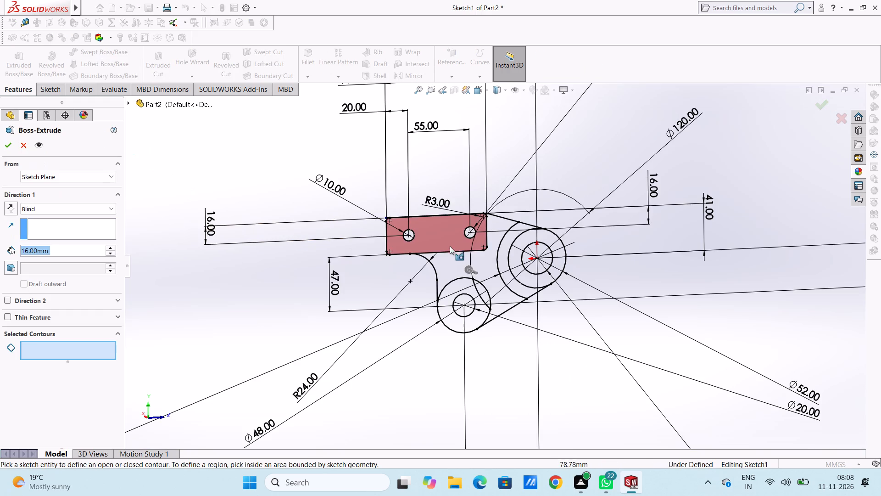
left_click(450, 242)
left_click(493, 233)
left_click(509, 234)
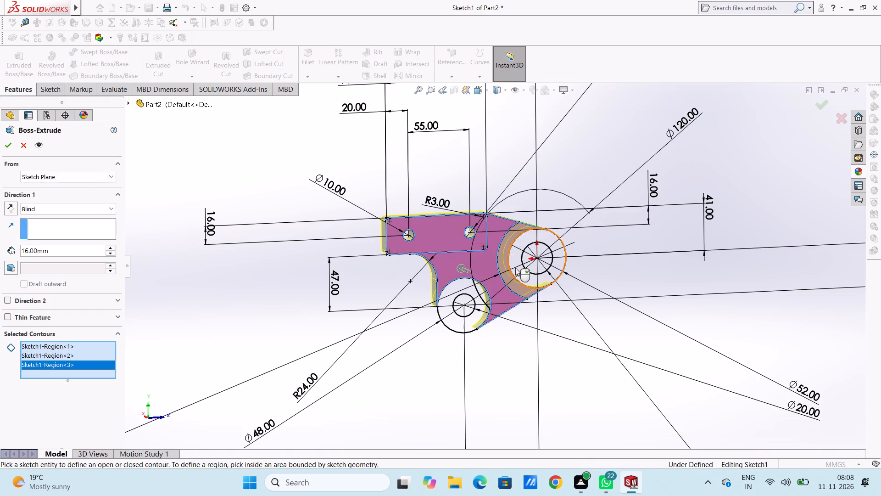
left_click(469, 289)
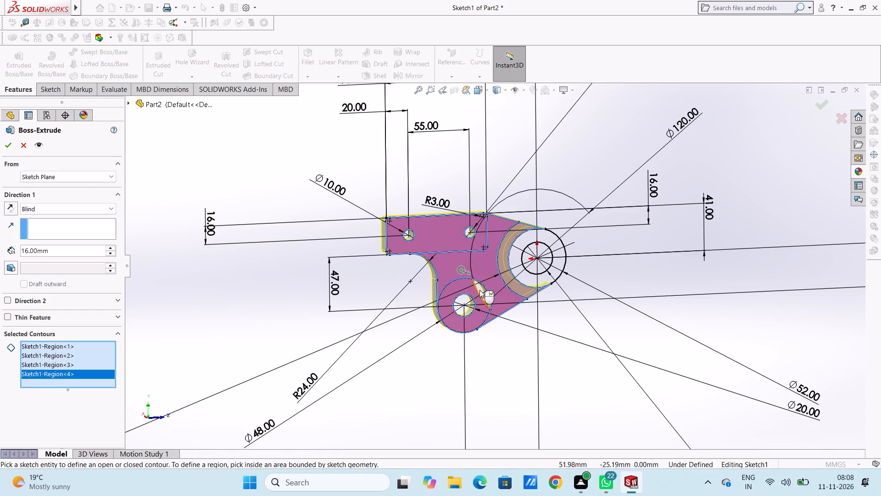
left_click(480, 290)
Reverse the extrusion direction and complete the five-contour boss at a blind depth of 16 mm.
middle_click_drag(206, 174, 232, 182)
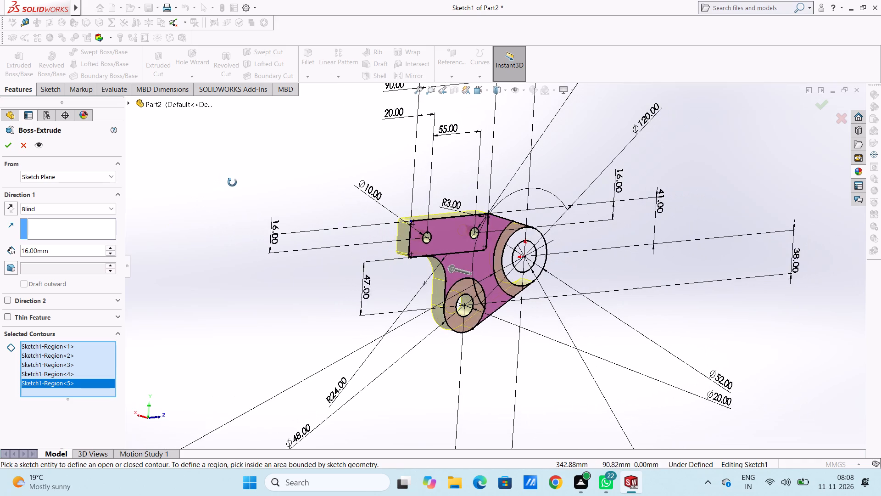
middle_click_drag(232, 182, 233, 183)
left_click(13, 207)
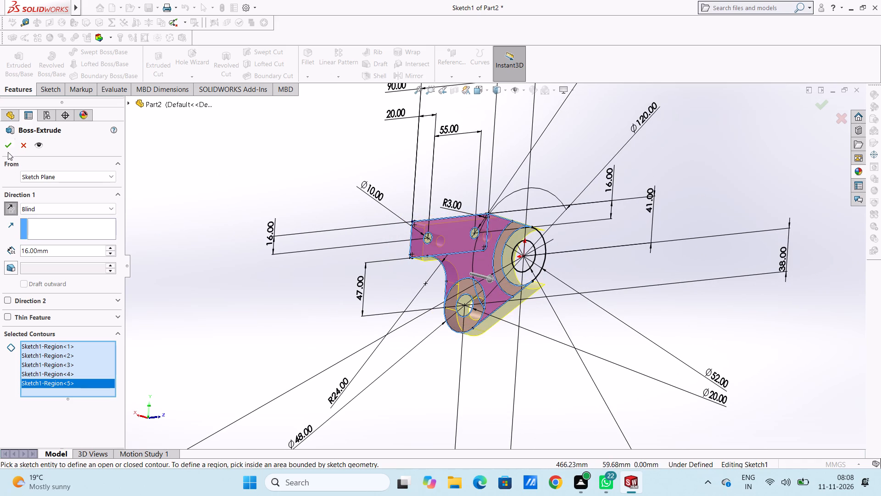
left_click(7, 145)
left_click(239, 176)
middle_click_drag(284, 198, 273, 200)
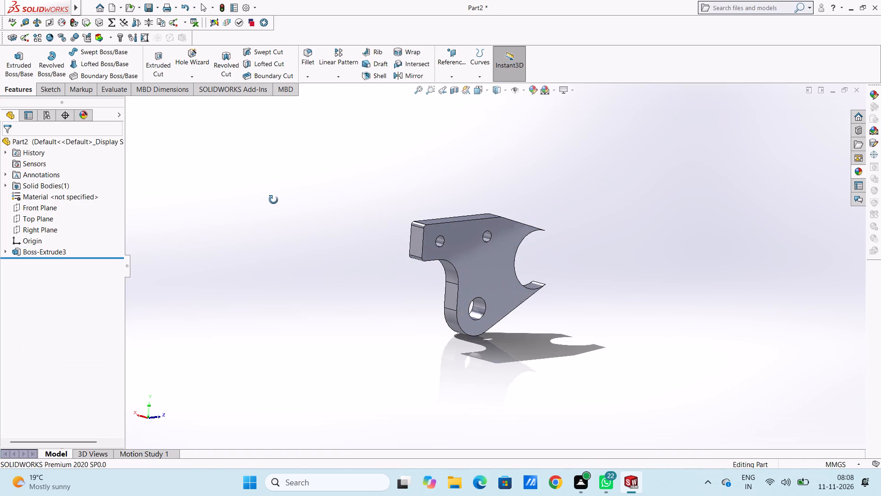
middle_click_drag(273, 200, 274, 202)
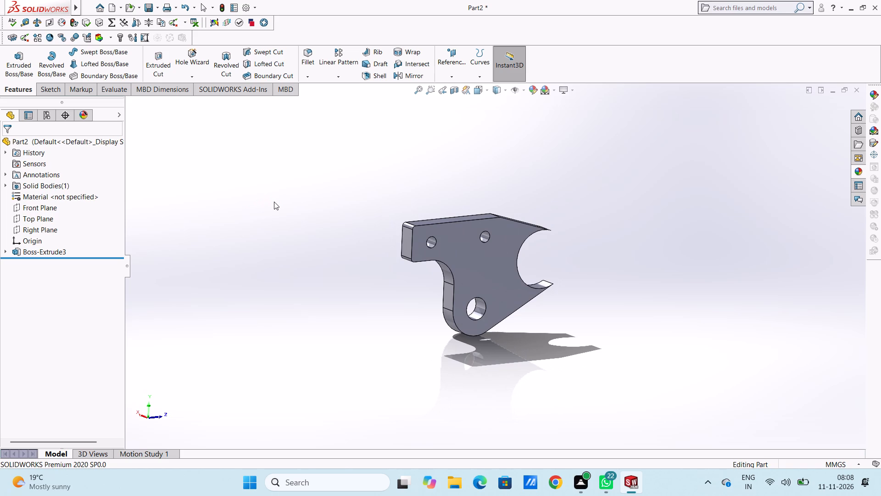
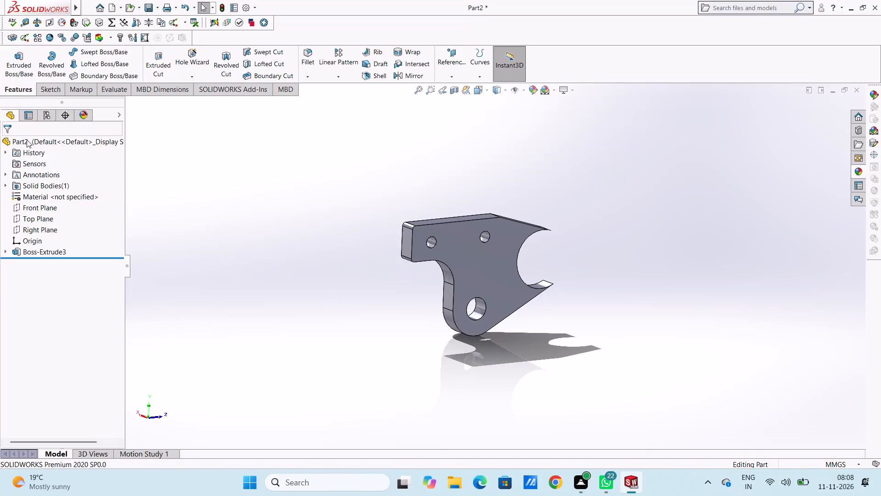
Start another boss extrusion from the plate's sketch, selecting the lower 48/20 mm ring region and reversing the extrusion direction.
left_click(4, 251)
left_click(41, 261)
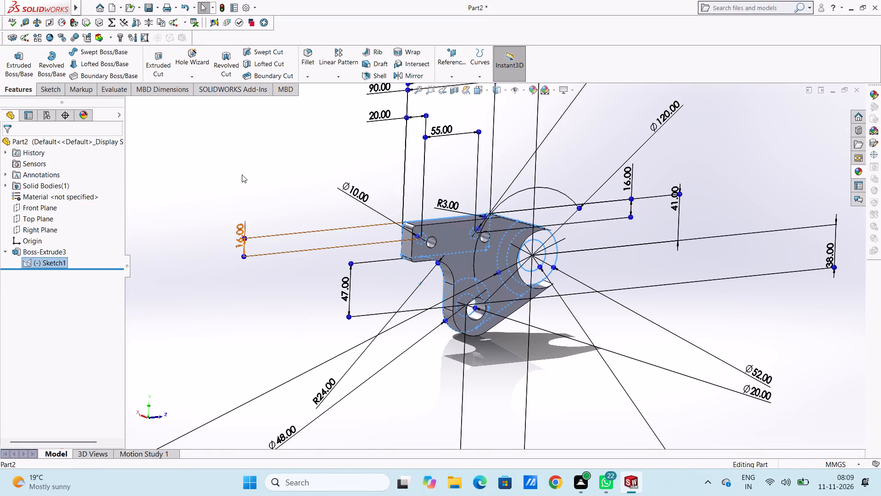
left_click(15, 60)
scroll(475, 308, "down", 4)
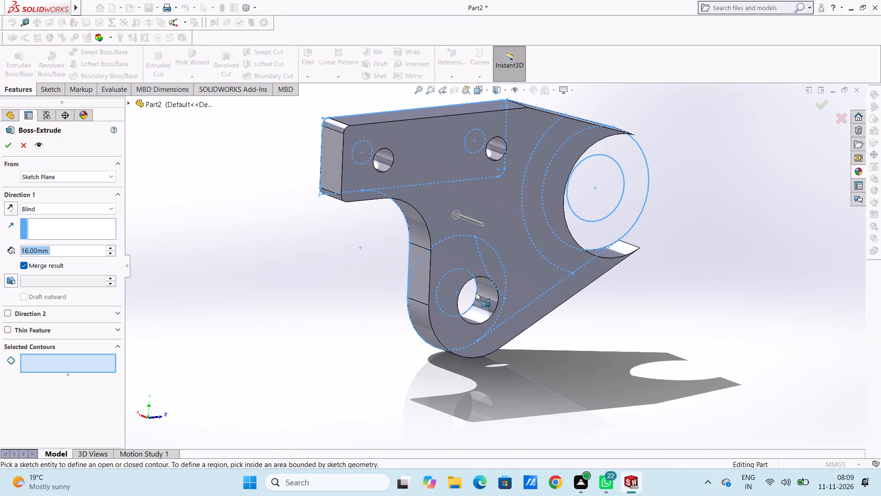
left_click(454, 256)
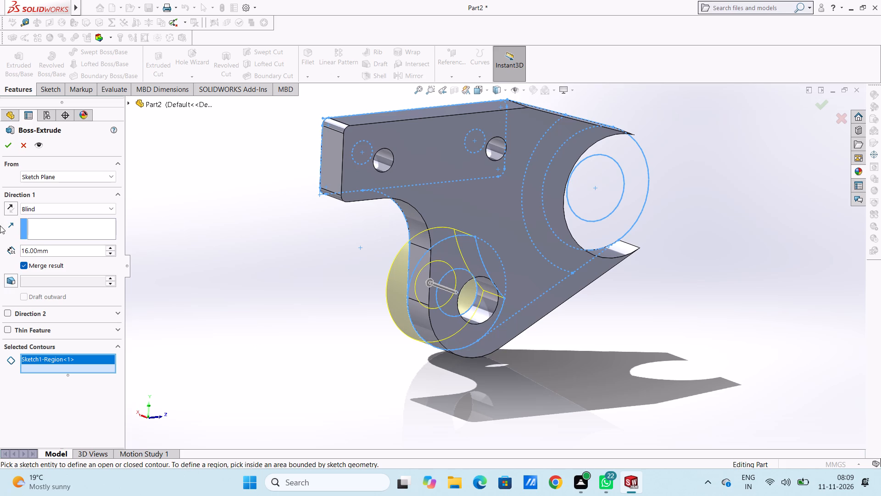
left_click(10, 209)
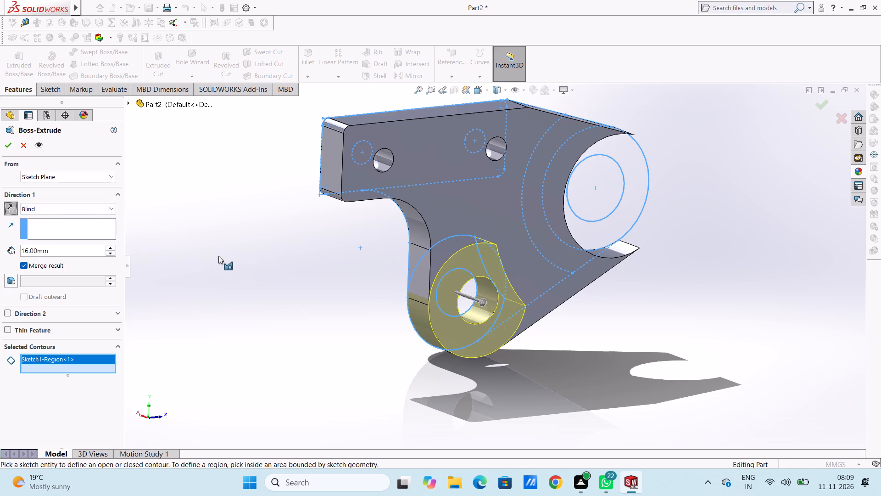
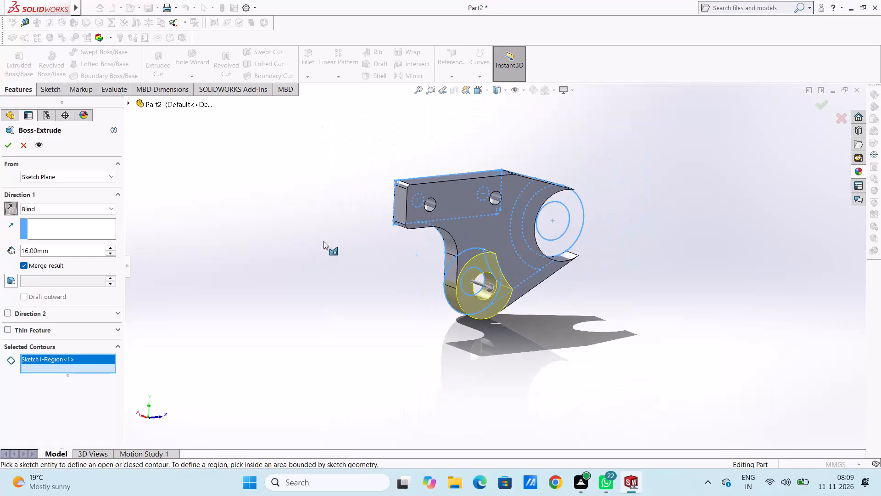
Set the lower ring boss's extrusion depth to 64 mm (120-56) and complete the extrusion.
middle_click_drag(329, 279, 372, 271)
double_click(70, 250)
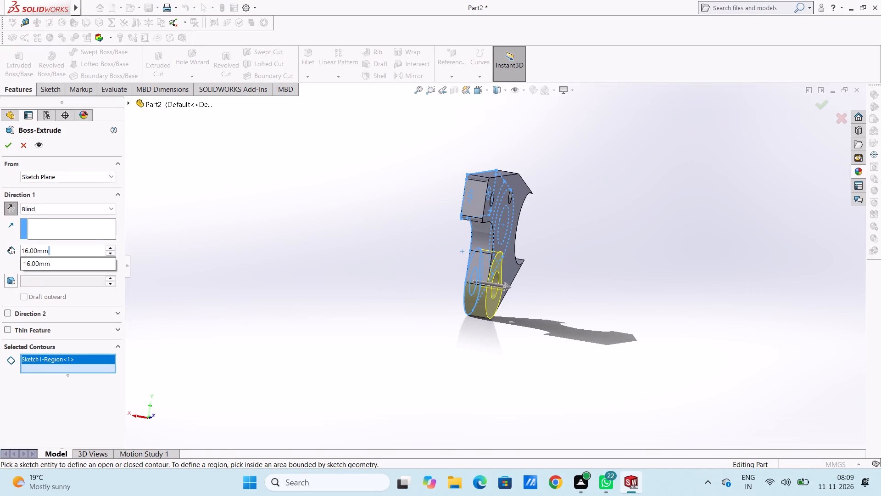
type("120")
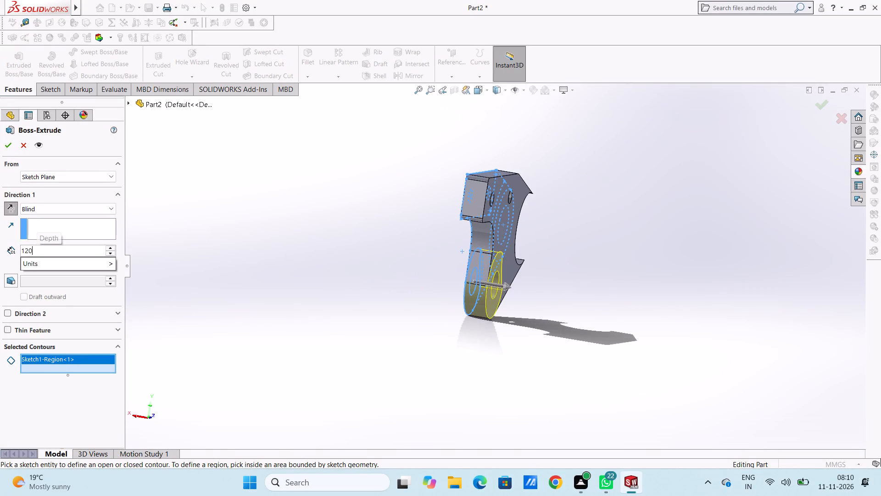
key("minus")
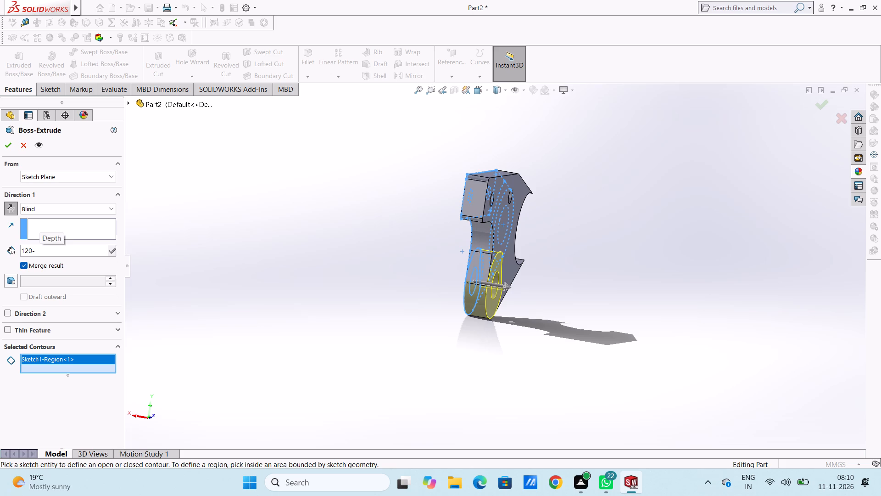
type("59")
key("BackSpace")
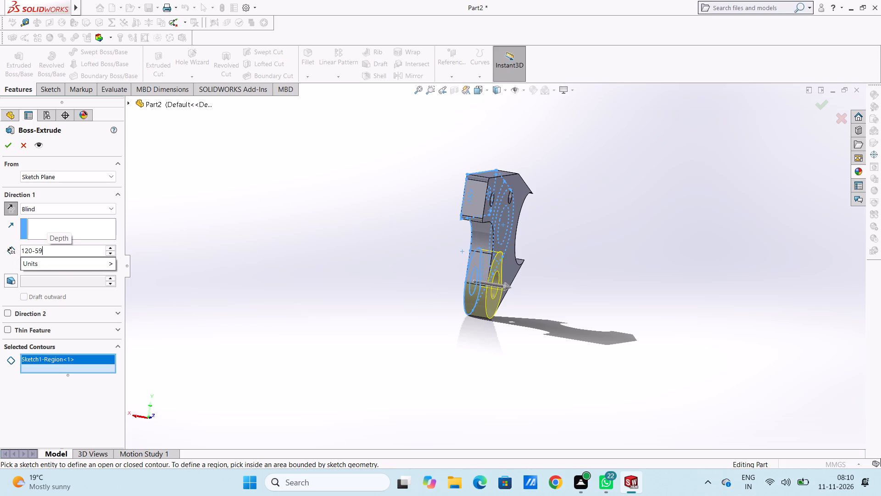
key("6")
key("Return")
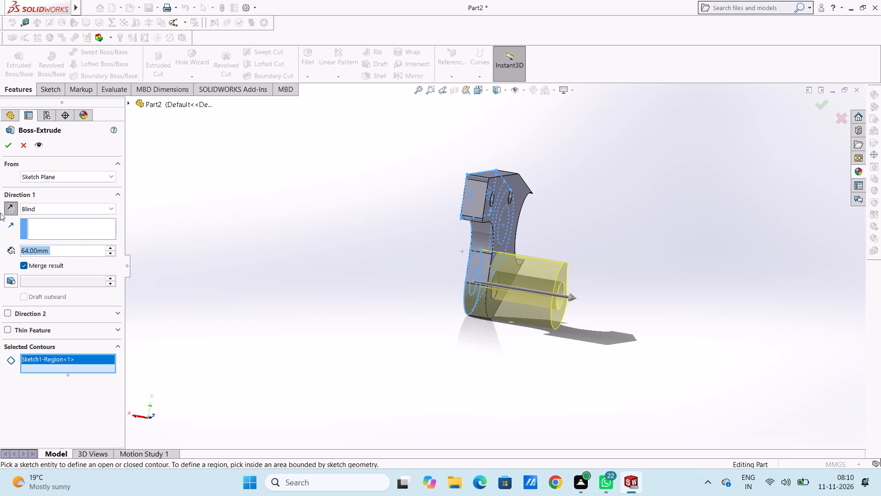
left_click(8, 147)
left_click(298, 258)
Examine the plate and its lower ring boss from several angles and from the top.
middle_click_drag(346, 270, 269, 258)
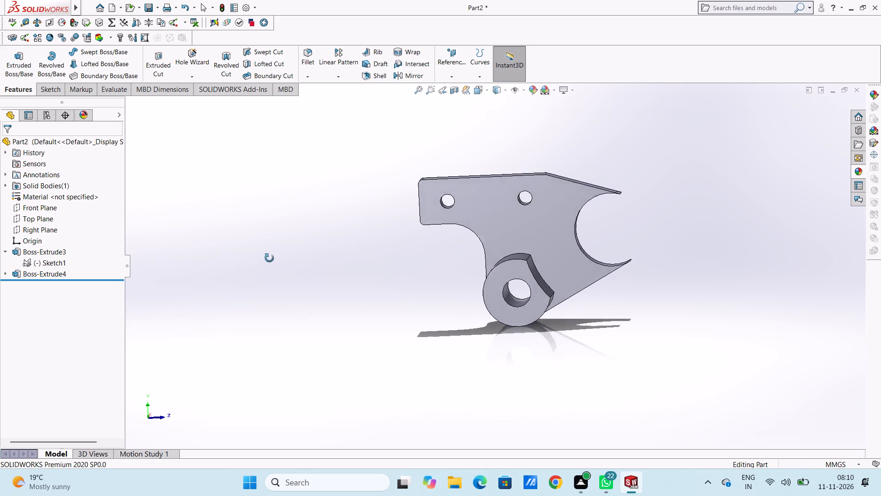
middle_click_drag(269, 258, 399, 271)
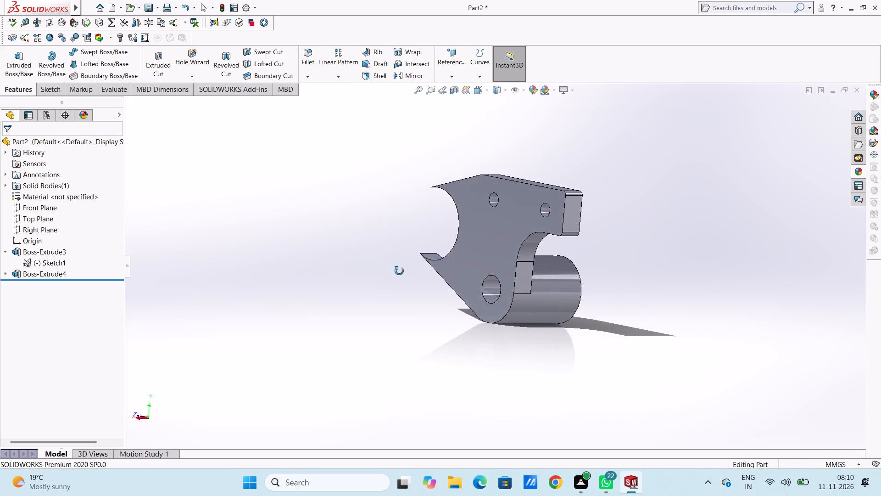
middle_click_drag(399, 271, 295, 285)
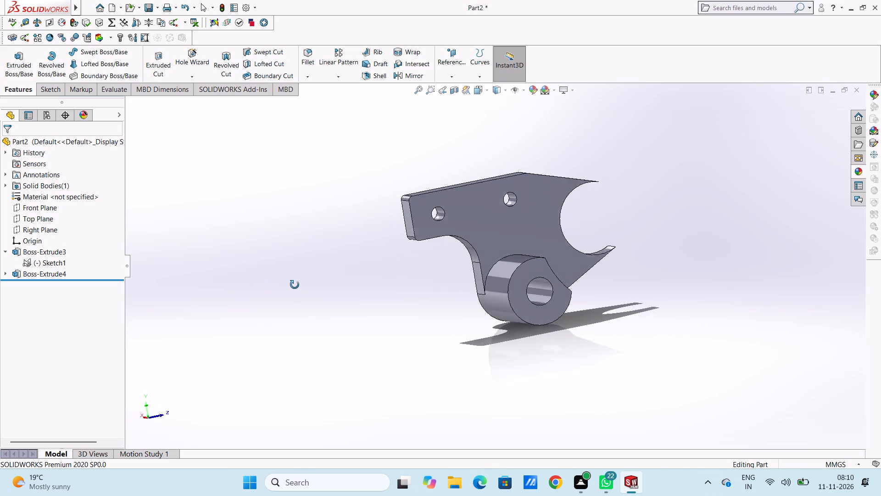
middle_click_drag(295, 285, 307, 283)
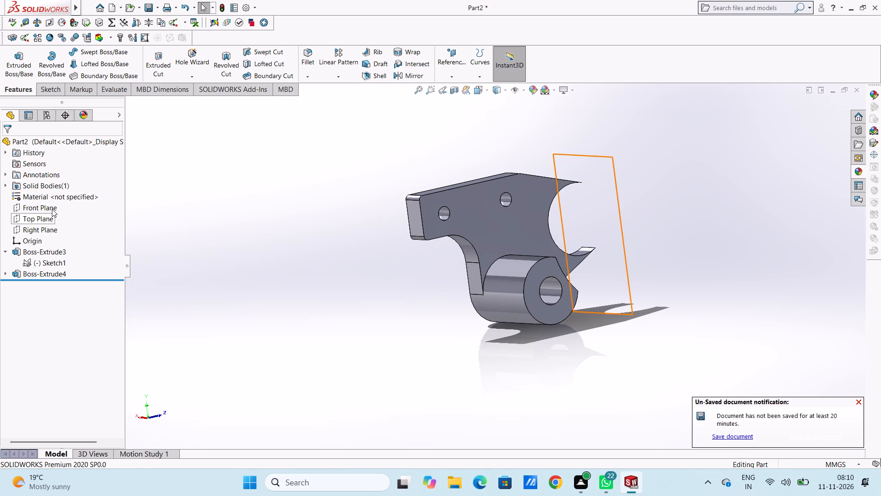
middle_click_drag(350, 217, 324, 248)
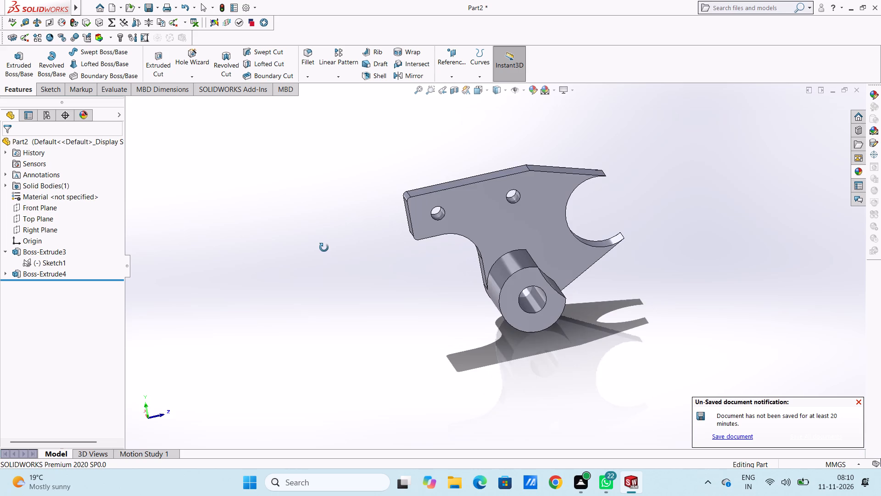
middle_click_drag(324, 248, 319, 229)
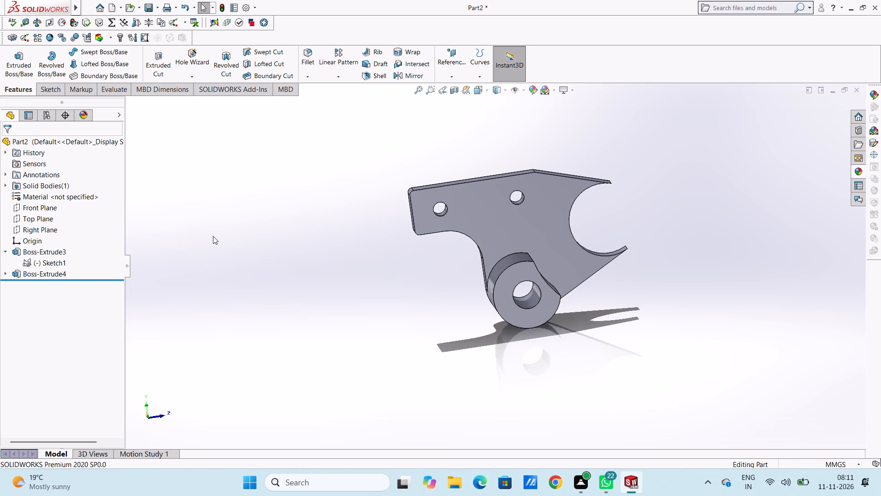
key("ctrl+5")
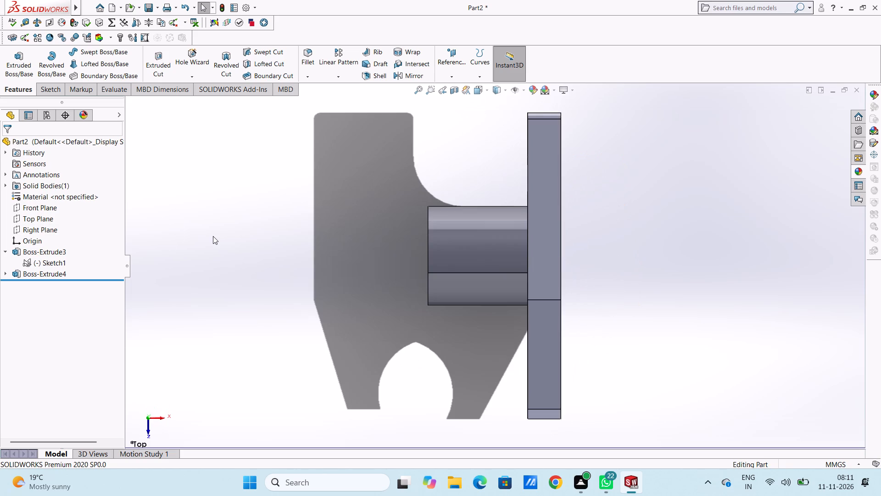
scroll(686, 259, "up", 4)
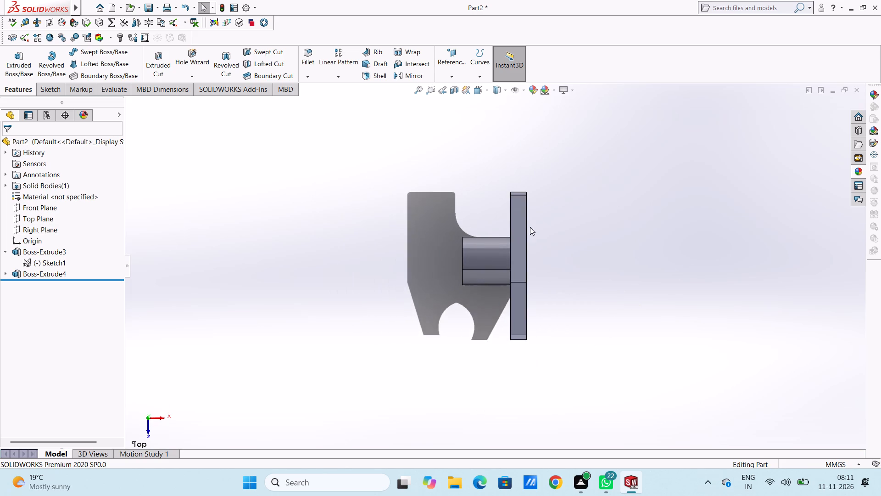
scroll(532, 226, "down", 3)
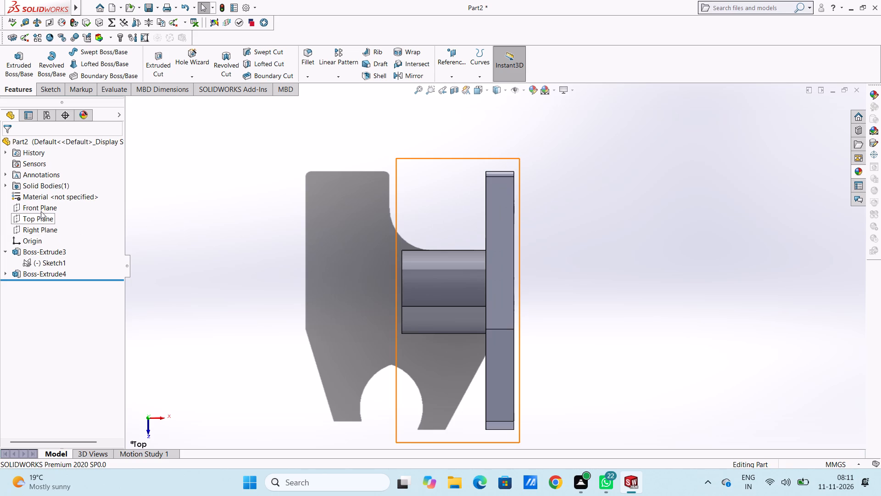
Set up a reference plane parallel to the Front Plane with the offset flipped and a distance of 64 mm.
left_click(42, 209)
left_click(179, 209)
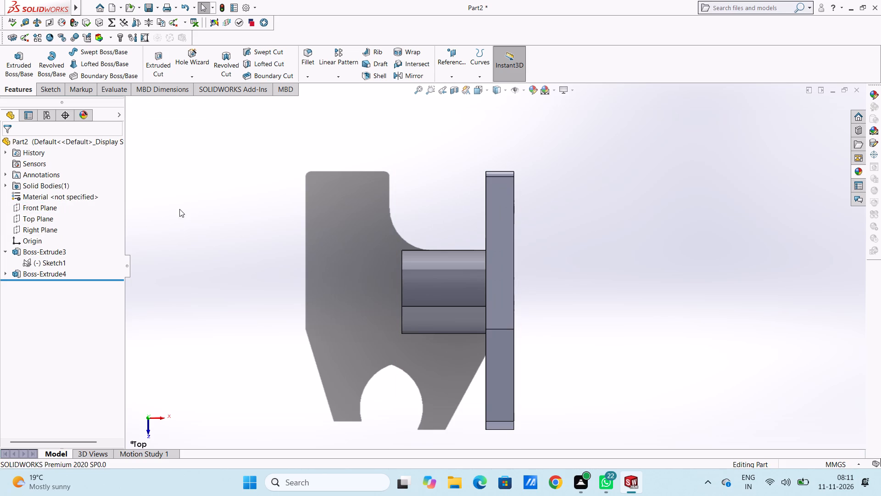
left_click(456, 52)
left_click(457, 86)
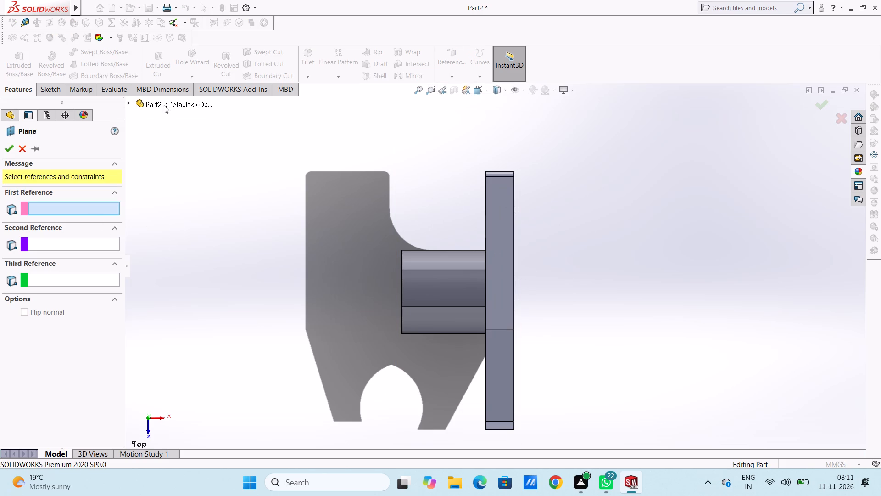
left_click(164, 105)
left_click(178, 171)
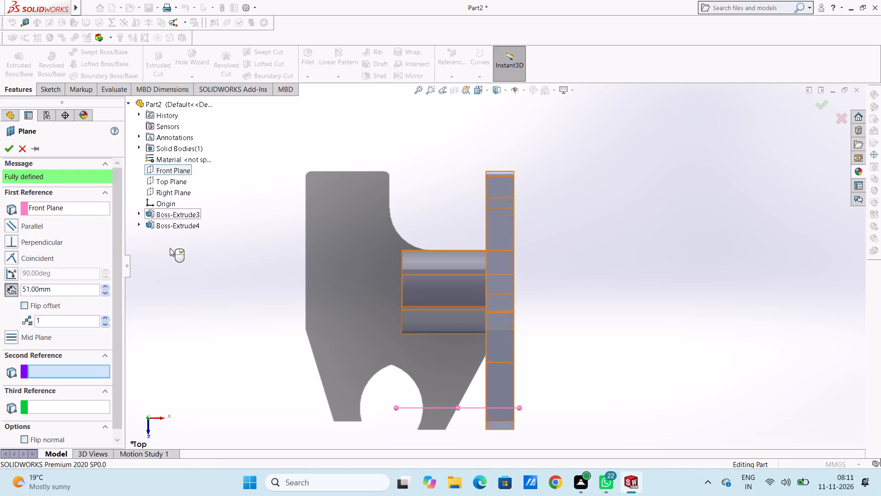
double_click(69, 288)
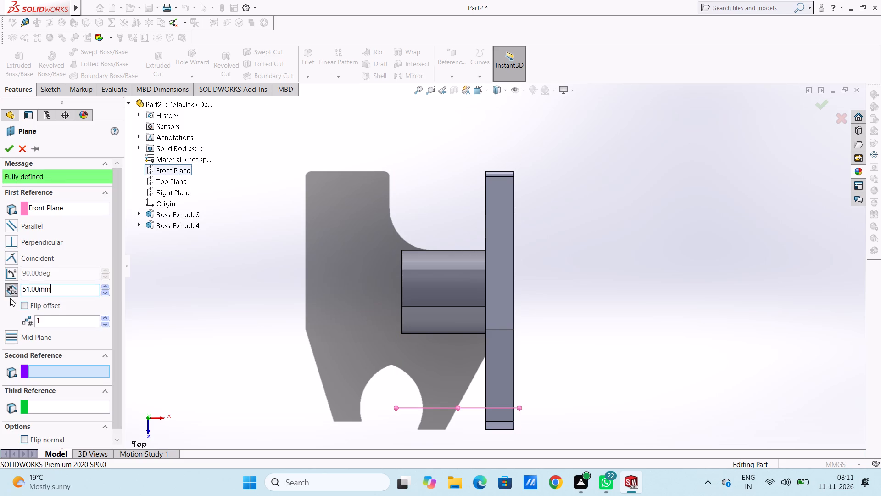
left_click(28, 302)
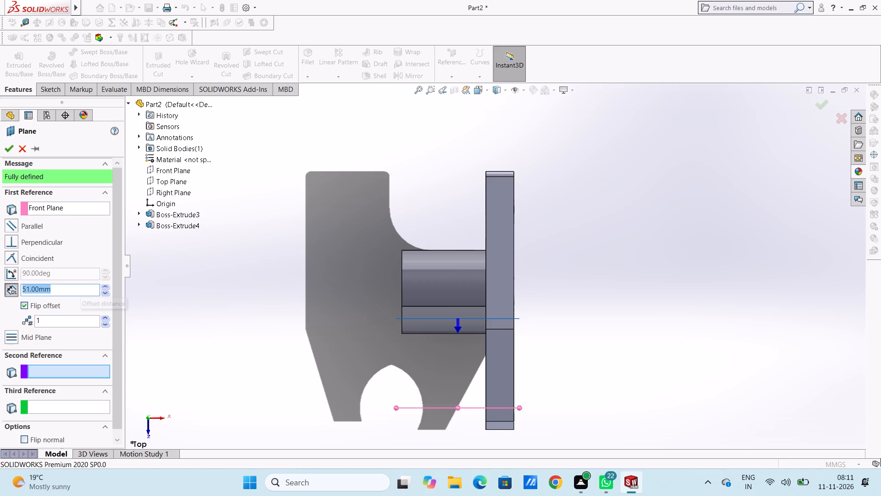
type("64")
key("Return")
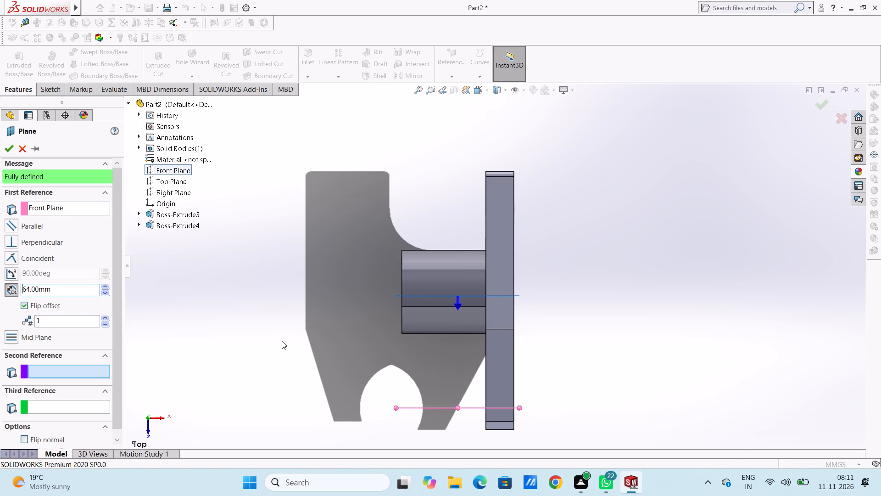
middle_click_drag(282, 341, 364, 310)
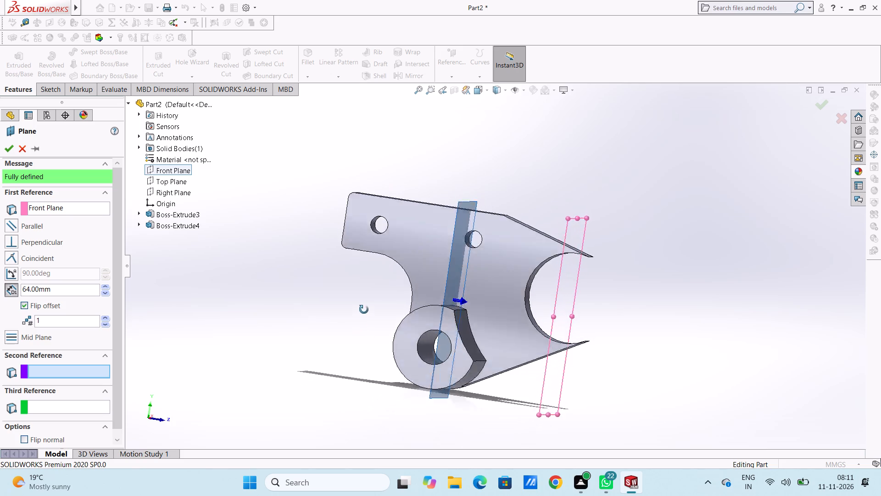
middle_click_drag(364, 310, 371, 311)
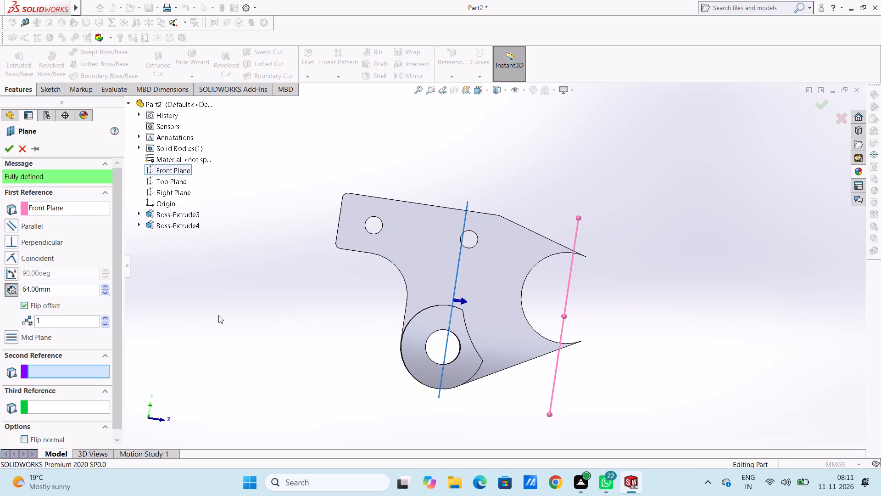
Set the reference plane's offset from the Front Plane to 66 mm and create the plane.
double_click(69, 291)
type("66")
key("Return")
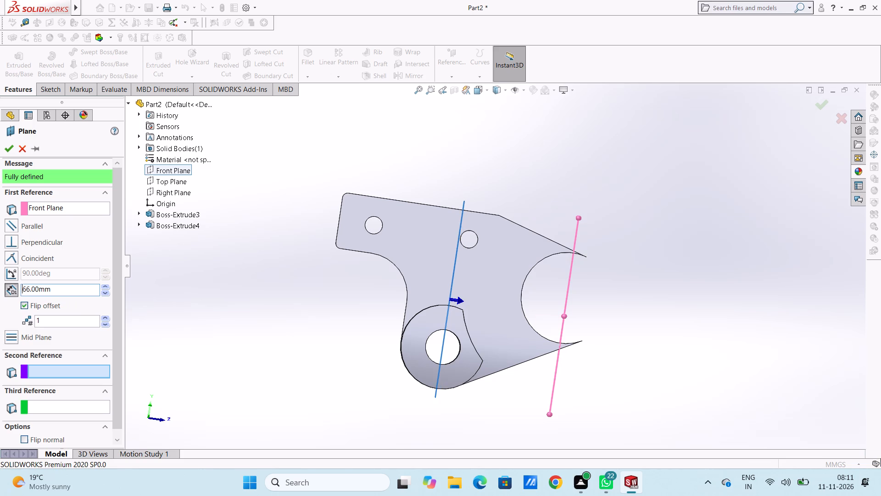
middle_click(273, 297)
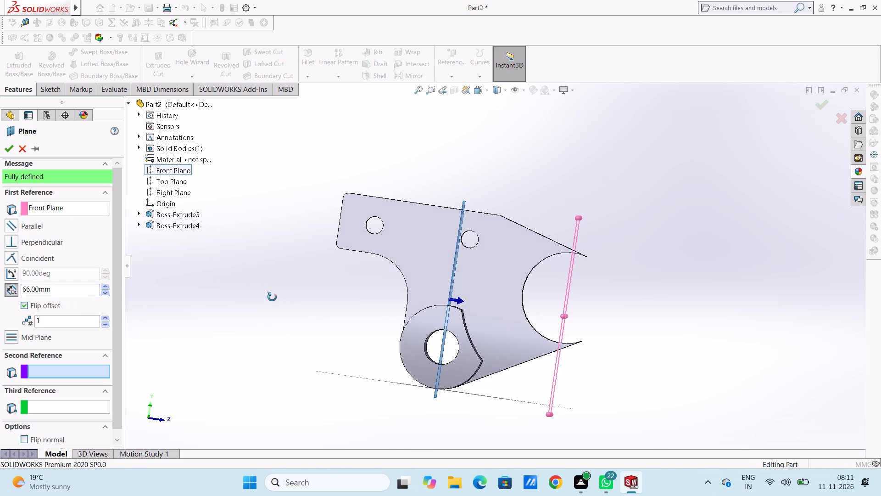
left_click(7, 149)
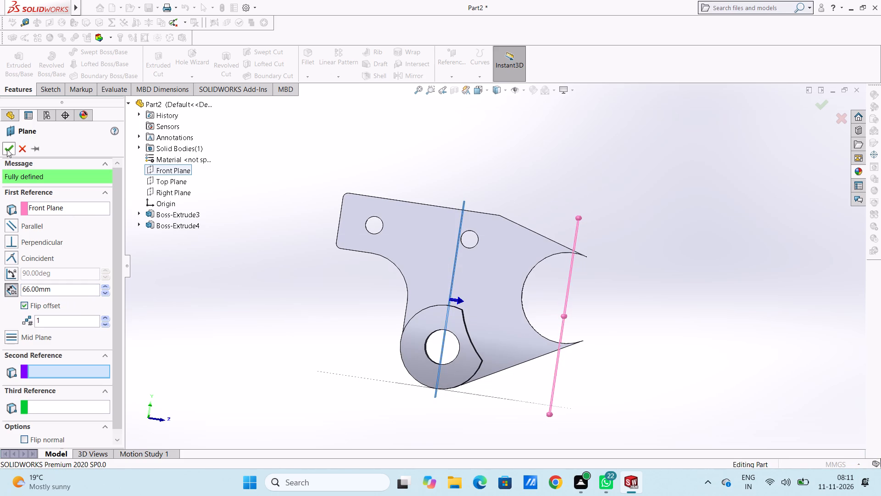
left_click(286, 320)
Sketch two concentric circles on the new offset plane, over the lower ring boss, centred about 50 mm across and 38 mm below the origin.
key("ctrl+1")
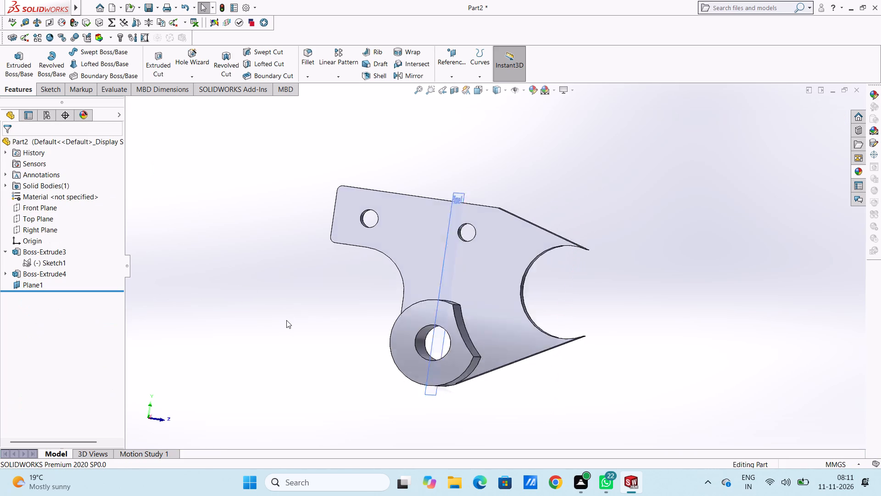
key("ctrl+2")
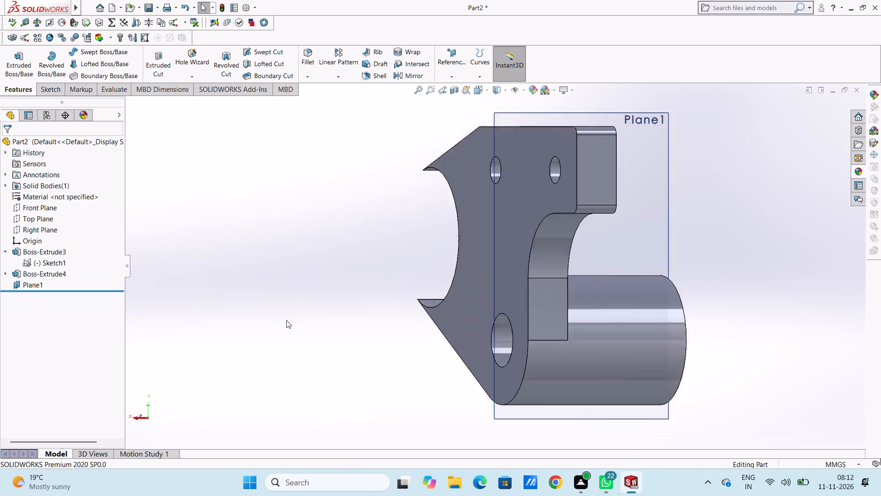
scroll(505, 248, "up", 4)
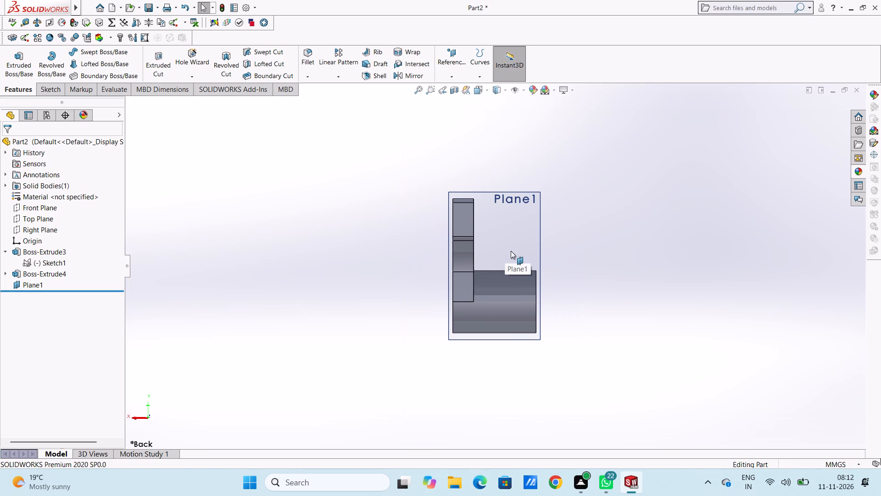
left_click(523, 230)
left_click(563, 208)
left_click(563, 221)
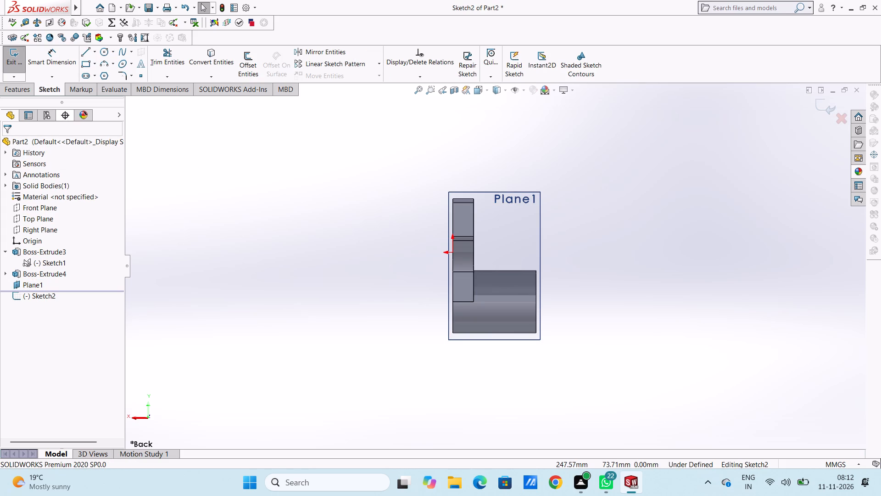
left_click(102, 49)
scroll(524, 296, "down", 2)
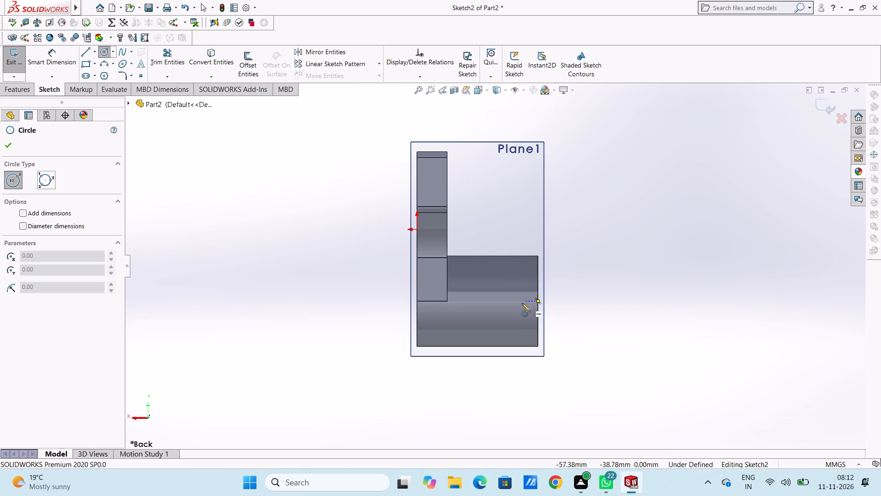
left_click(512, 302)
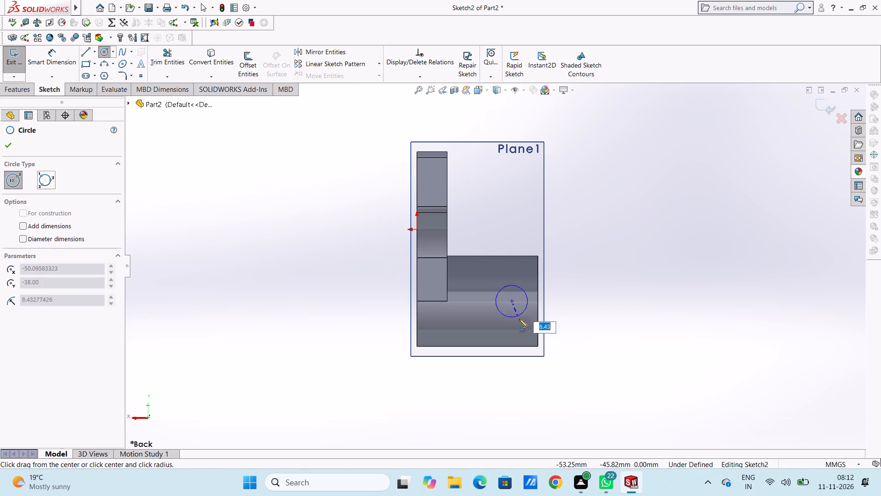
left_click(521, 323)
left_click(511, 299)
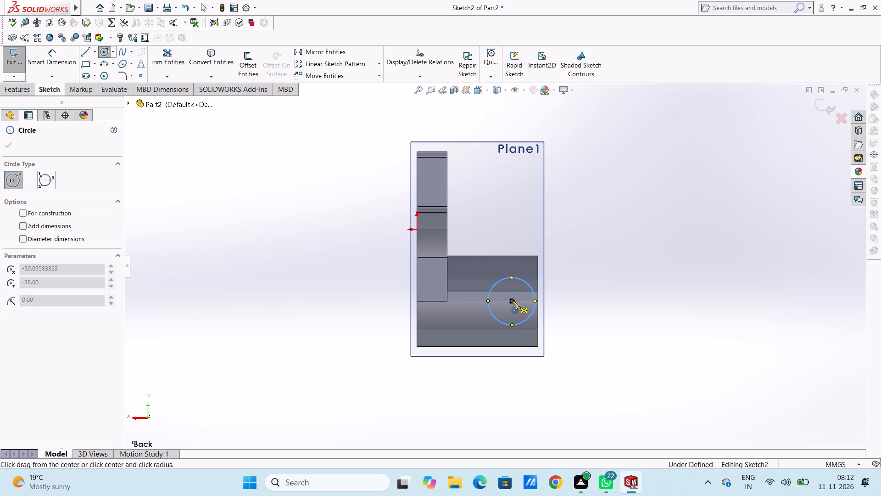
left_click(517, 308)
right_click(622, 188)
left_click(634, 197)
left_click(627, 208)
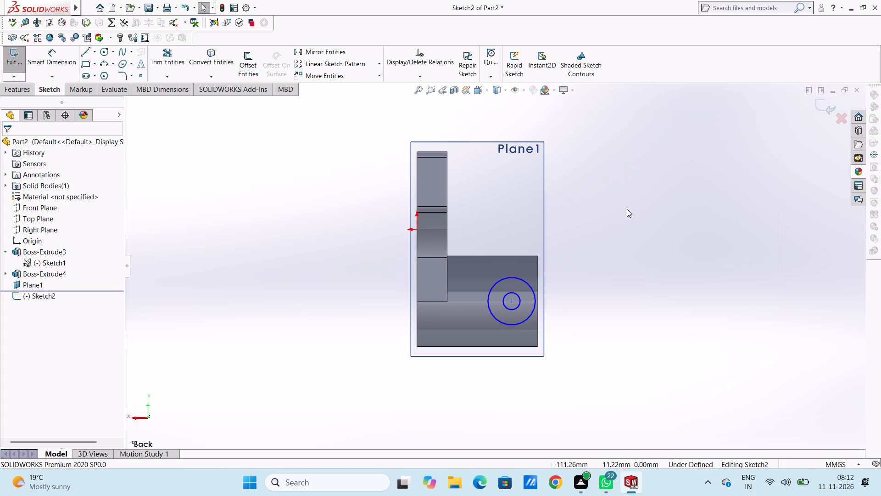
Dimension the two concentric circles, setting the outer diameter to 28 mm and the inner diameter to 10 mm.
left_click(51, 59)
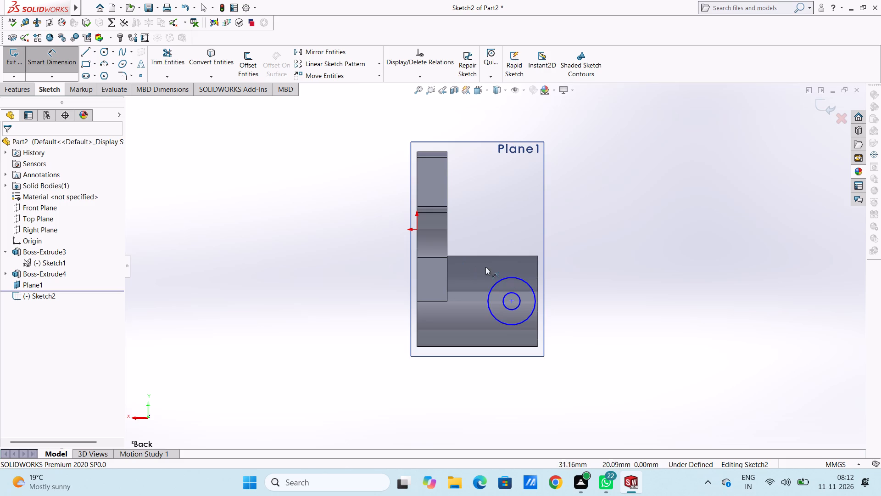
left_click(514, 279)
left_click(644, 216)
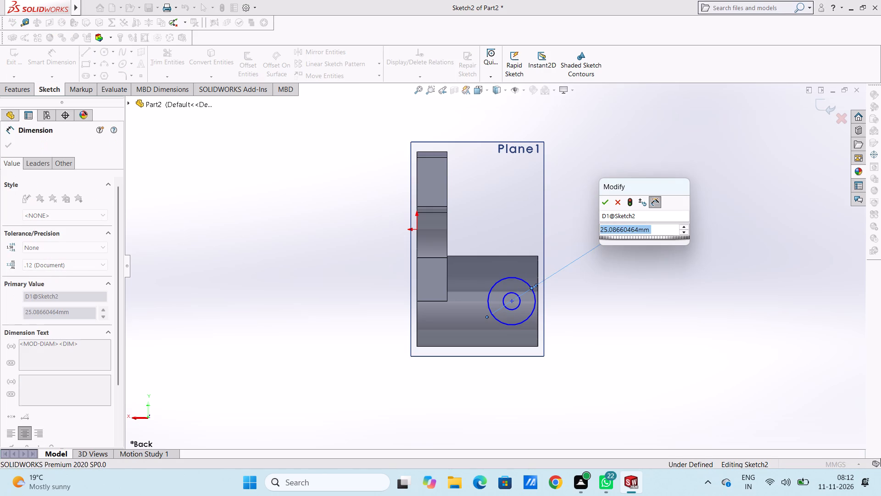
type("28")
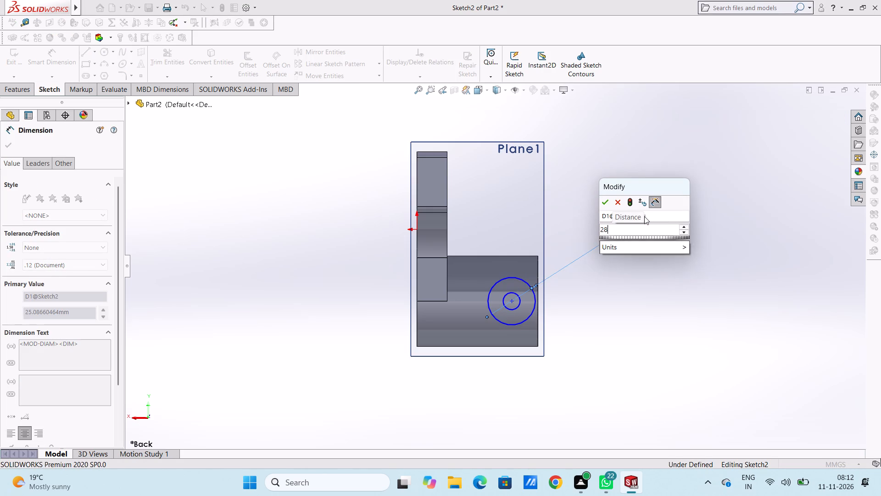
key("Return")
left_click(589, 186)
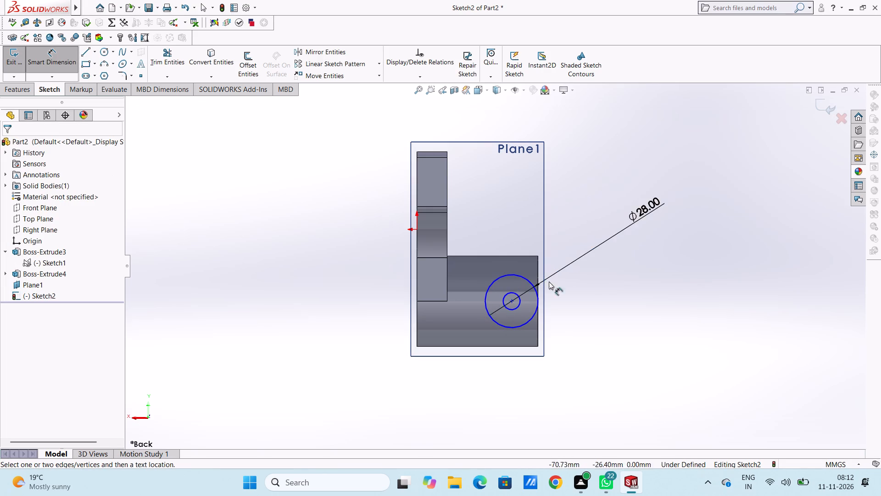
left_click(510, 293)
left_click(652, 350)
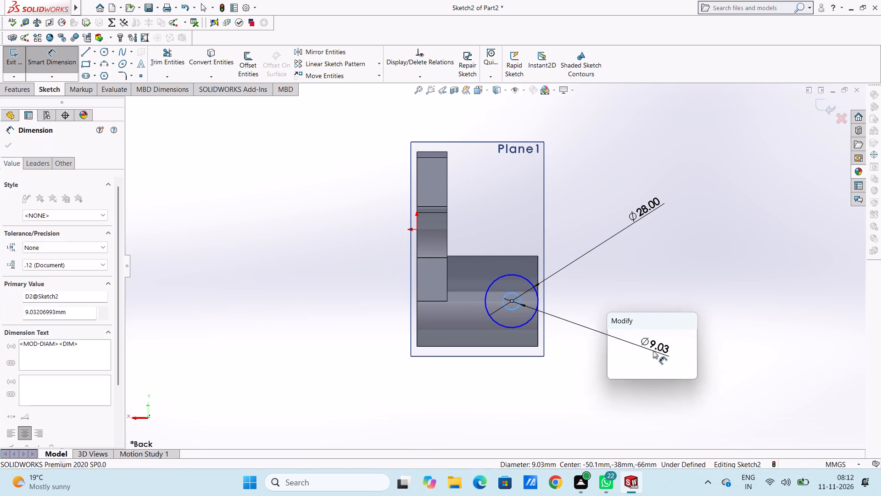
type("10")
key("Return")
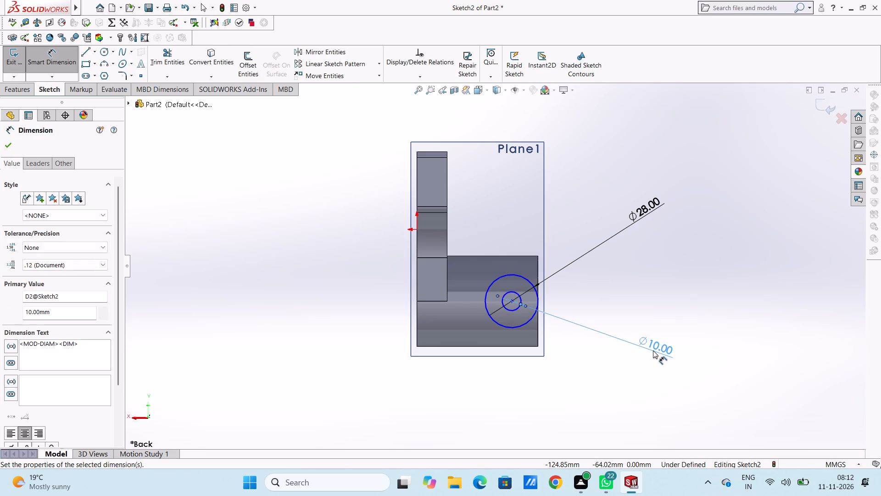
left_click(637, 300)
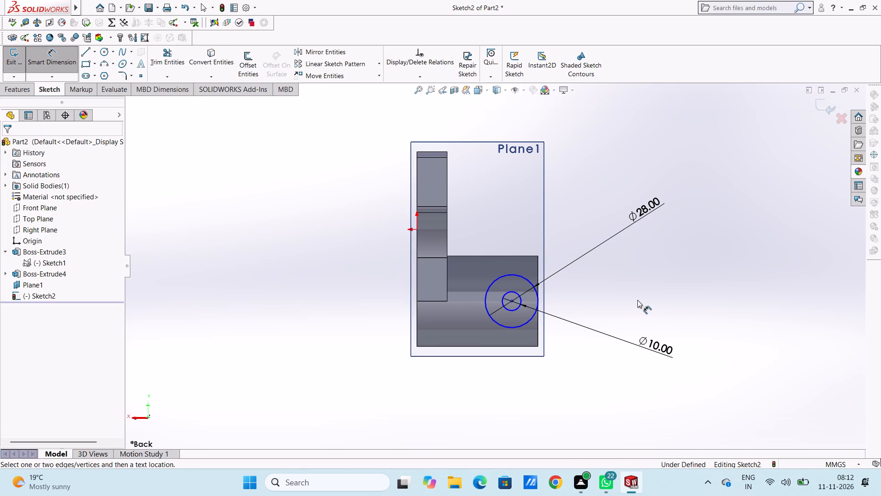
Dimension the circles' centre 28 mm horizontally from the outer end edge of the lower ring boss.
left_click(513, 300)
left_click(538, 329)
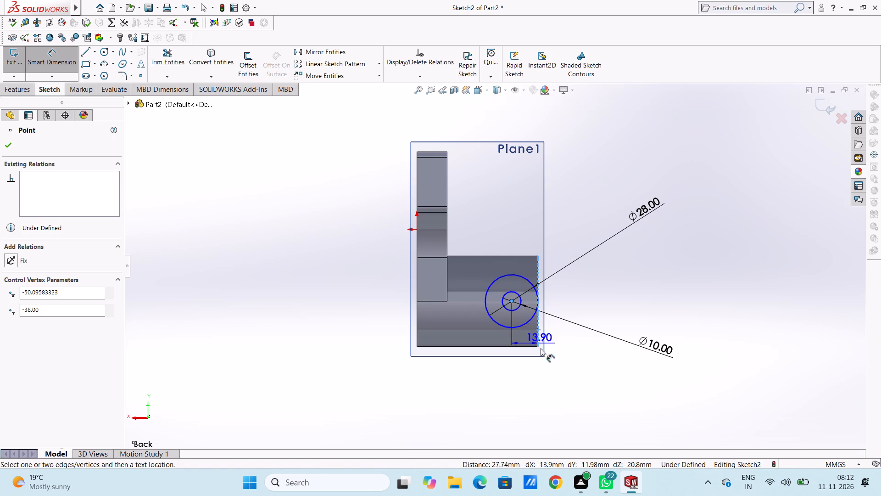
left_click(582, 412)
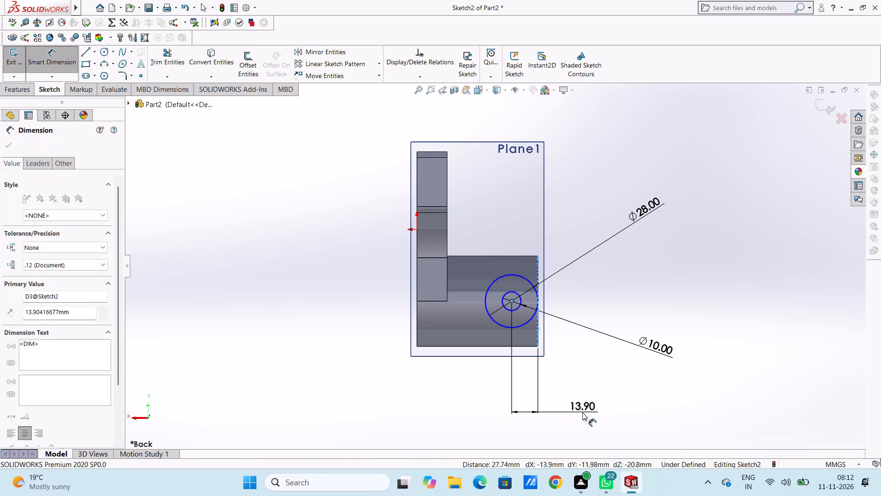
type("28")
key("Return")
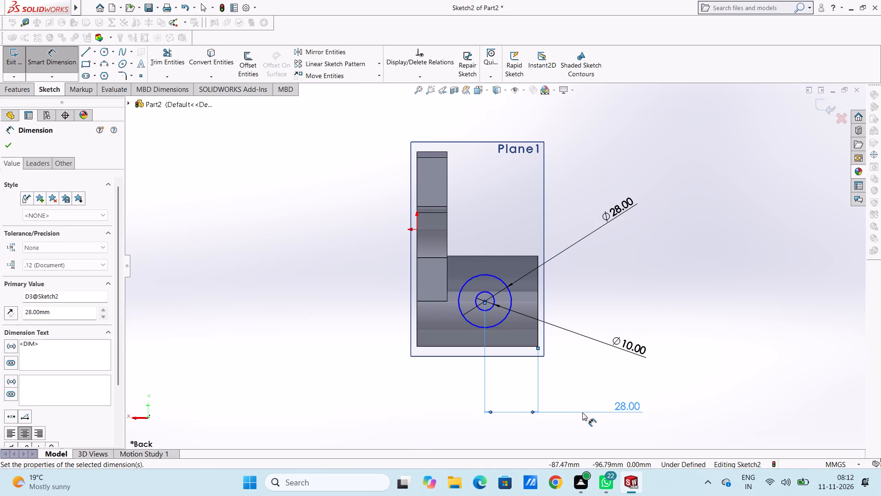
left_click(607, 245)
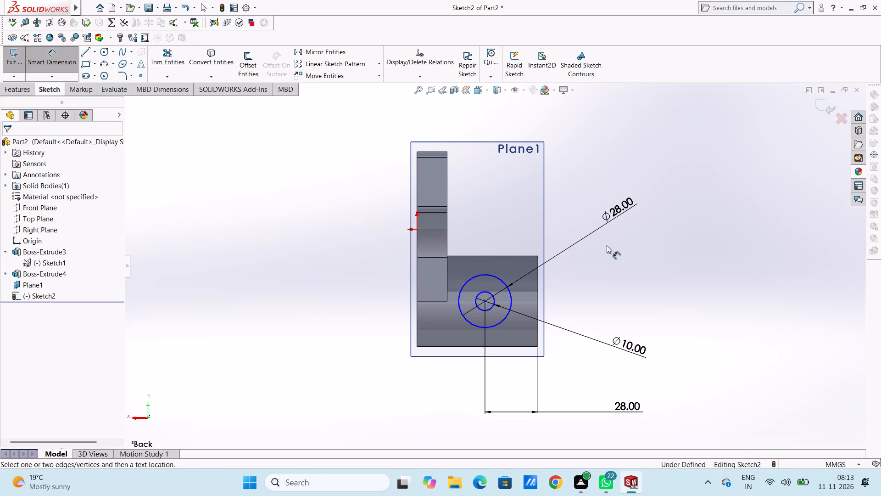
left_click(57, 59)
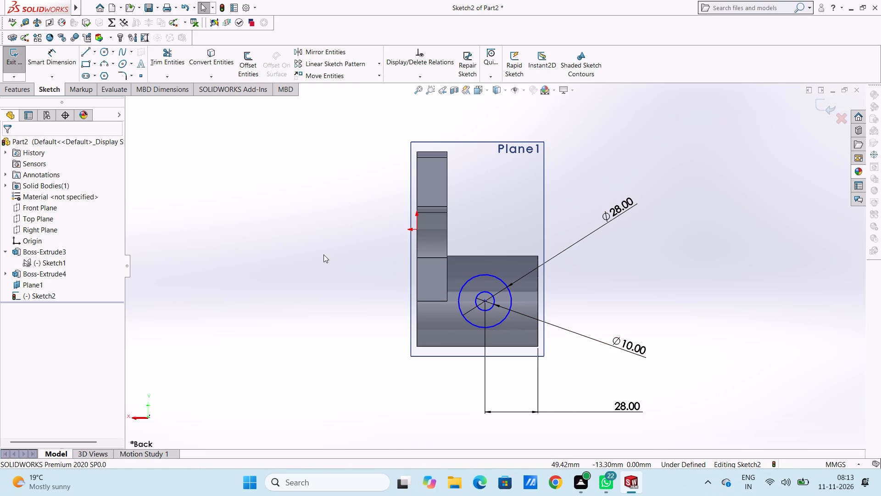
Add a horizontal relation between the circles' centre and the midpoint of the ring boss's outer end edge.
left_click(485, 303)
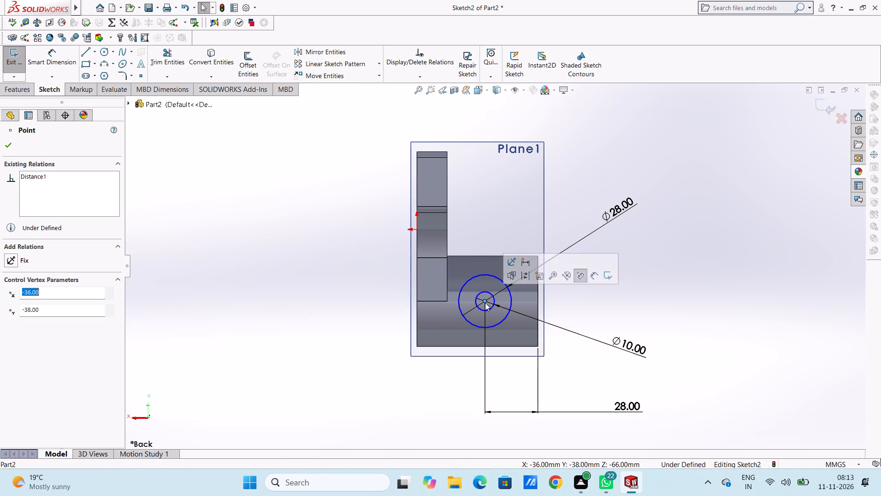
left_click(539, 302, "ctrl")
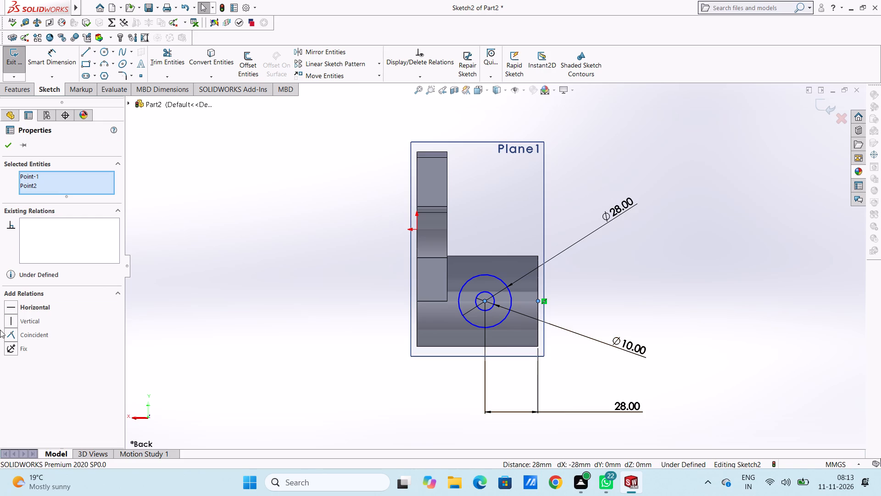
left_click_drag(10, 303, 14, 304)
left_click(226, 274)
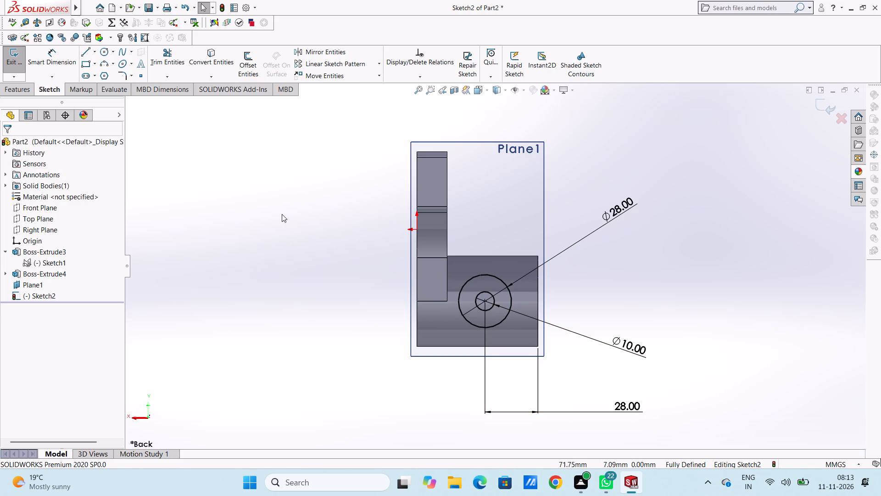
Set up a blind Boss-Extrude of the two-circle sketch with the extrusion direction reversed.
middle_click_drag(362, 180, 311, 201)
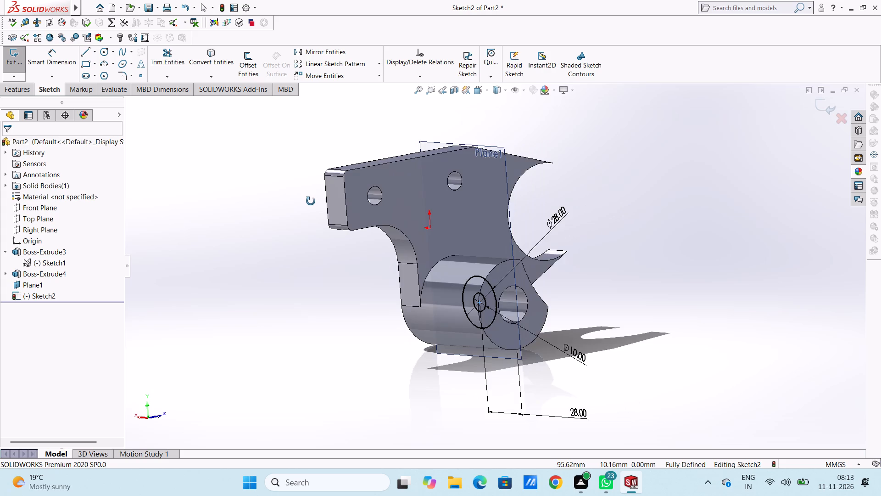
middle_click_drag(311, 201, 329, 198)
scroll(330, 198, "down", 1)
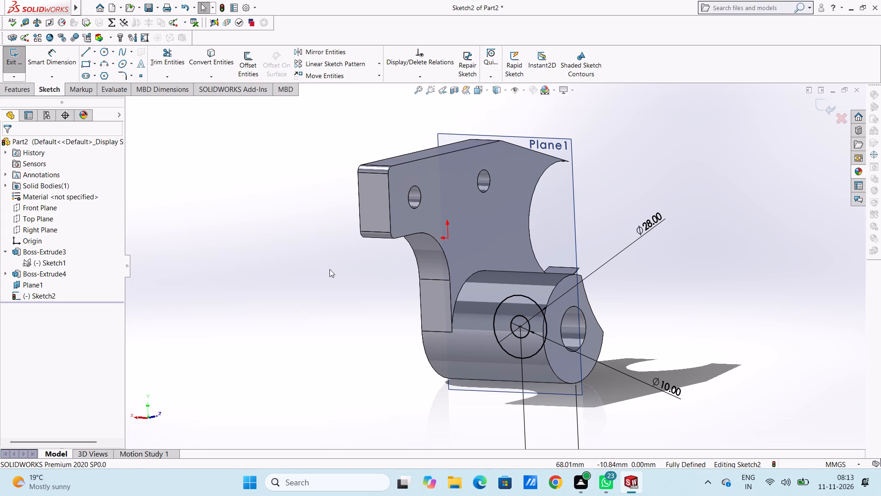
scroll(360, 289, "up", 2)
scroll(468, 313, "down", 2)
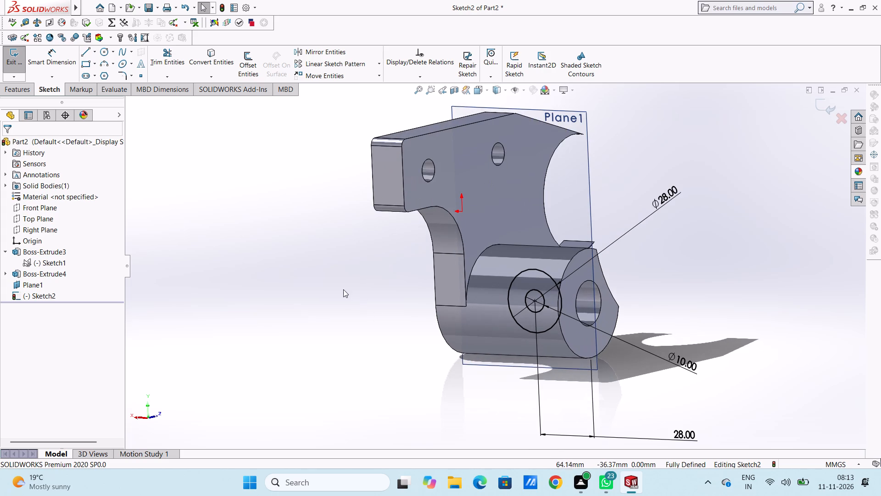
middle_click_drag(330, 289, 300, 287)
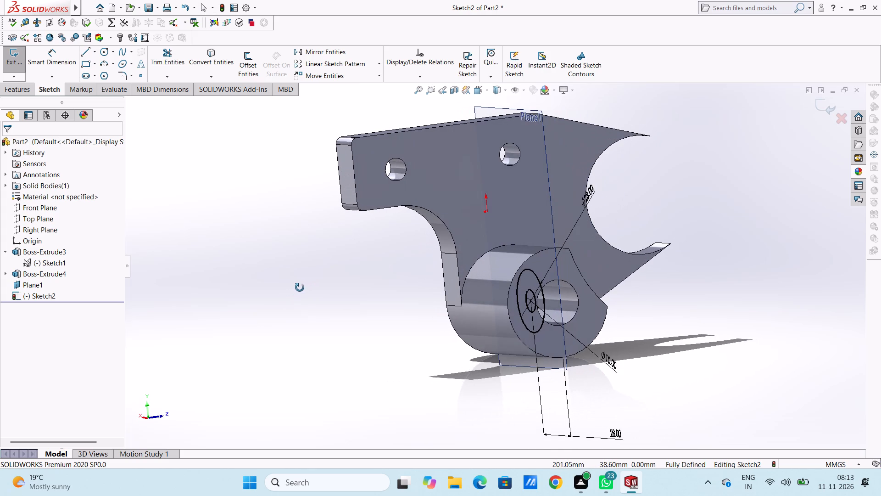
middle_click_drag(300, 287, 300, 288)
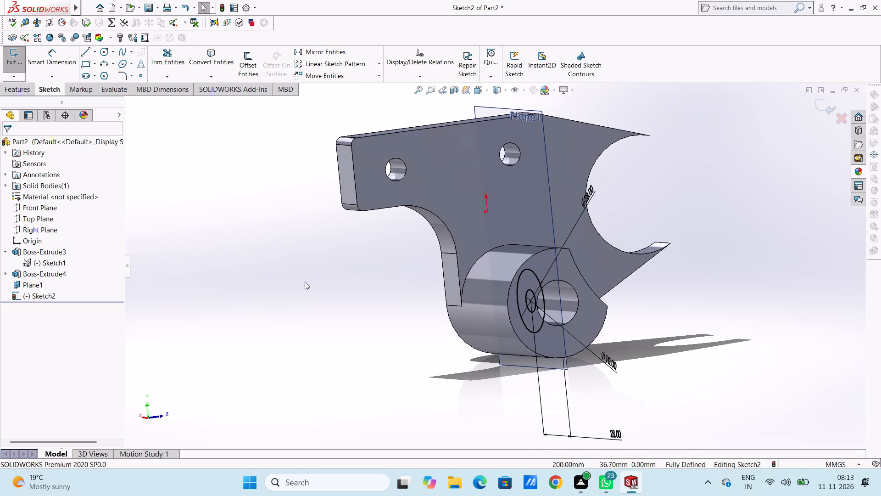
left_click(27, 89)
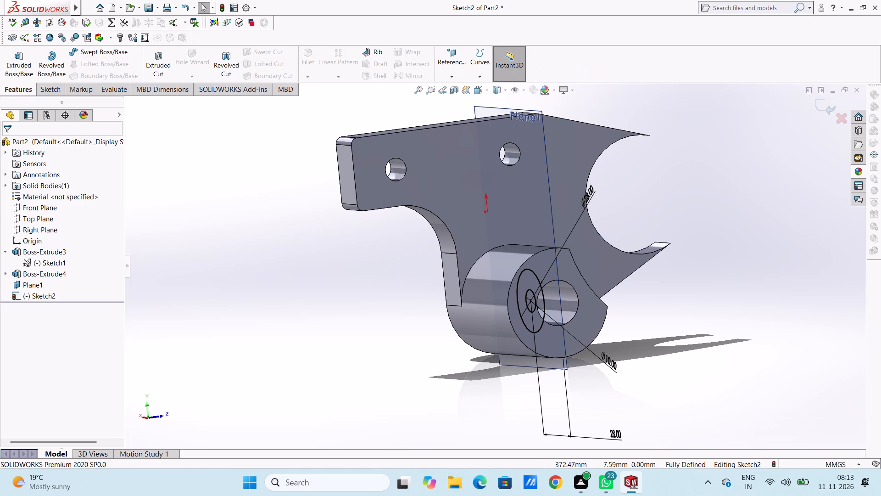
left_click(13, 60)
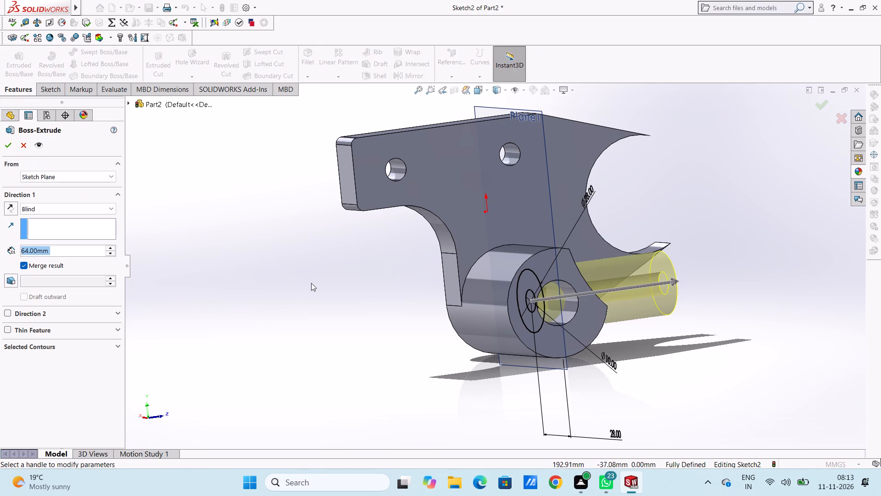
left_click(6, 203)
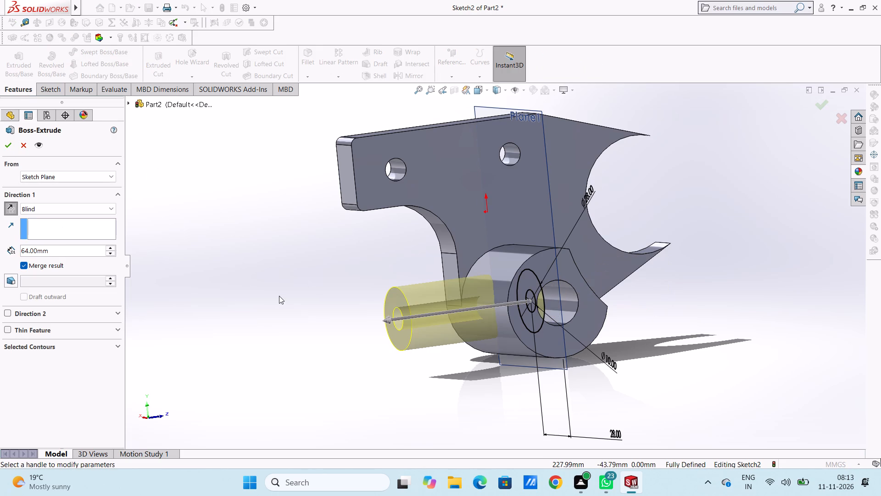
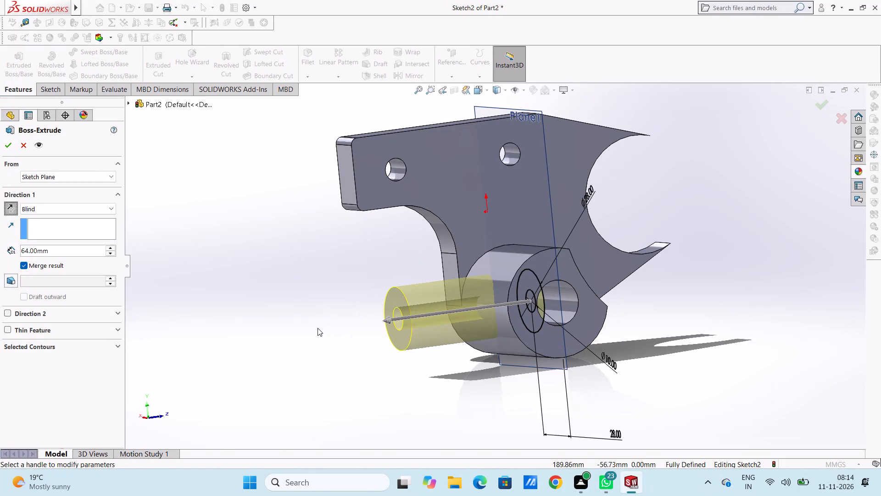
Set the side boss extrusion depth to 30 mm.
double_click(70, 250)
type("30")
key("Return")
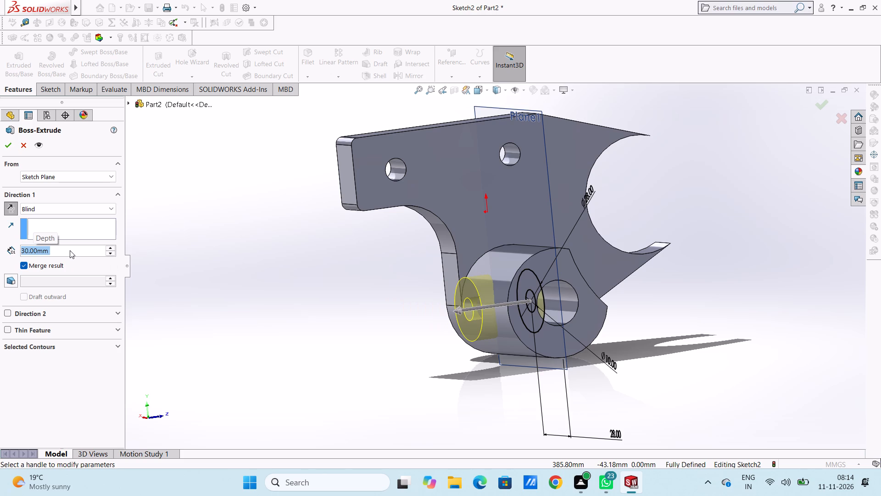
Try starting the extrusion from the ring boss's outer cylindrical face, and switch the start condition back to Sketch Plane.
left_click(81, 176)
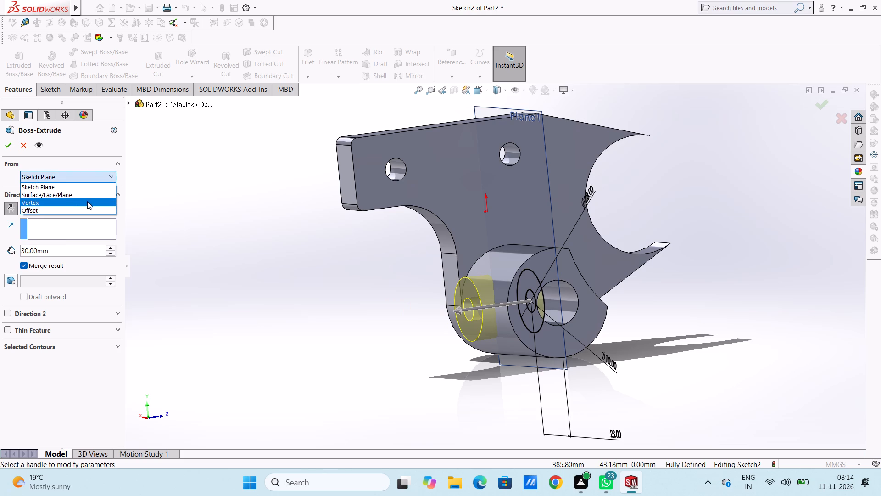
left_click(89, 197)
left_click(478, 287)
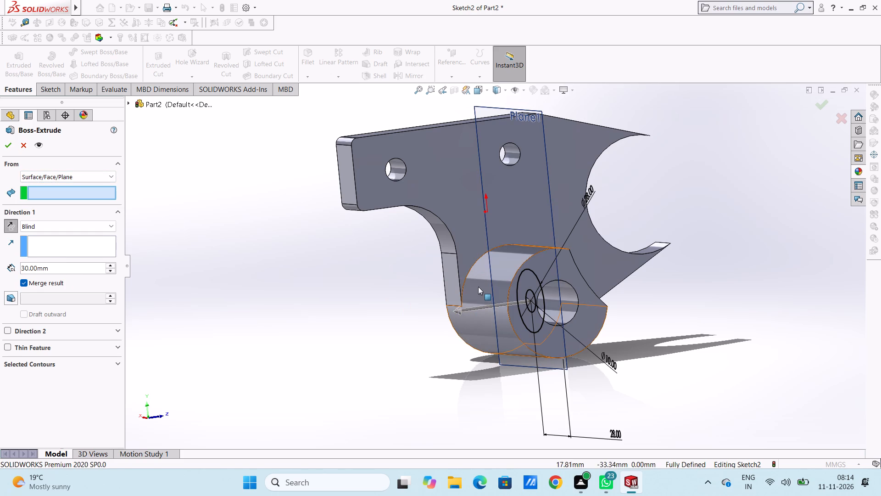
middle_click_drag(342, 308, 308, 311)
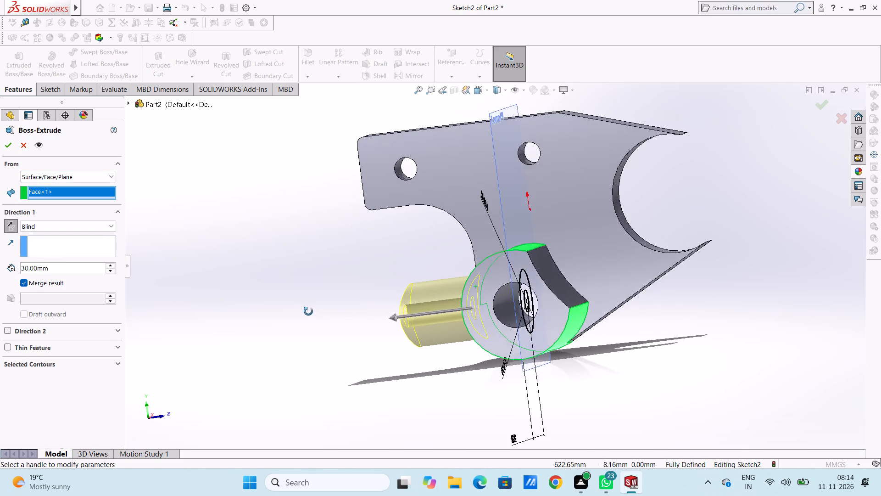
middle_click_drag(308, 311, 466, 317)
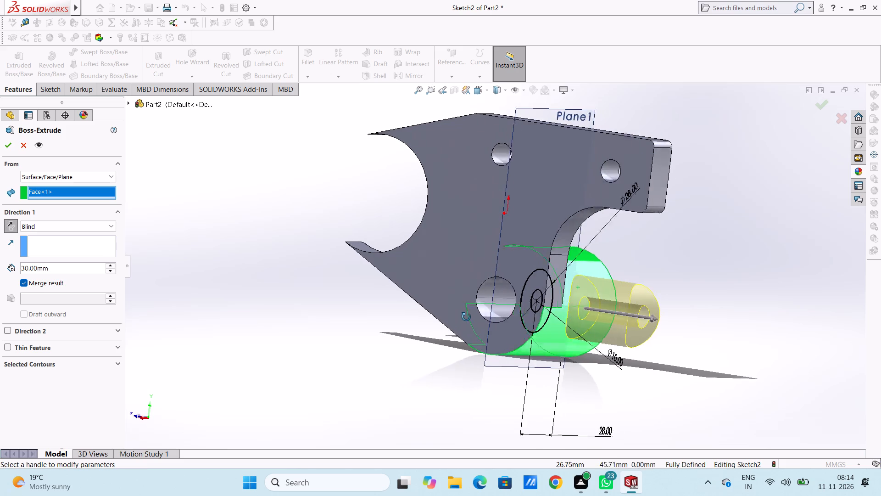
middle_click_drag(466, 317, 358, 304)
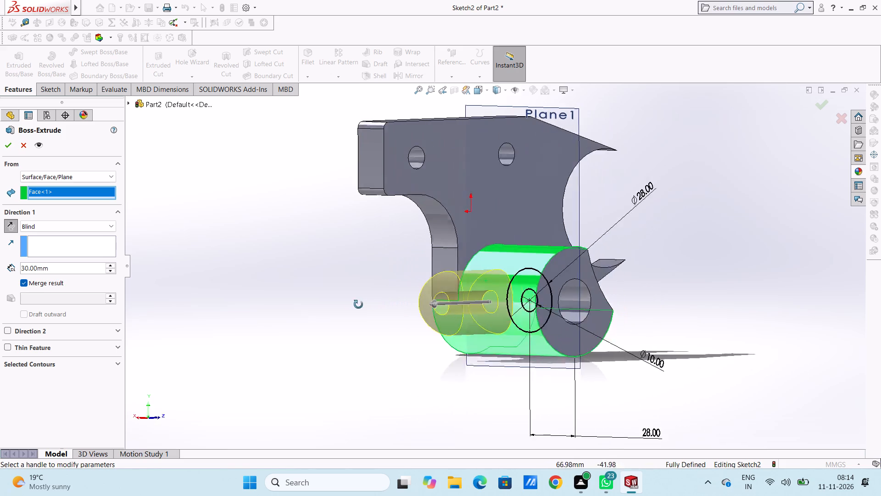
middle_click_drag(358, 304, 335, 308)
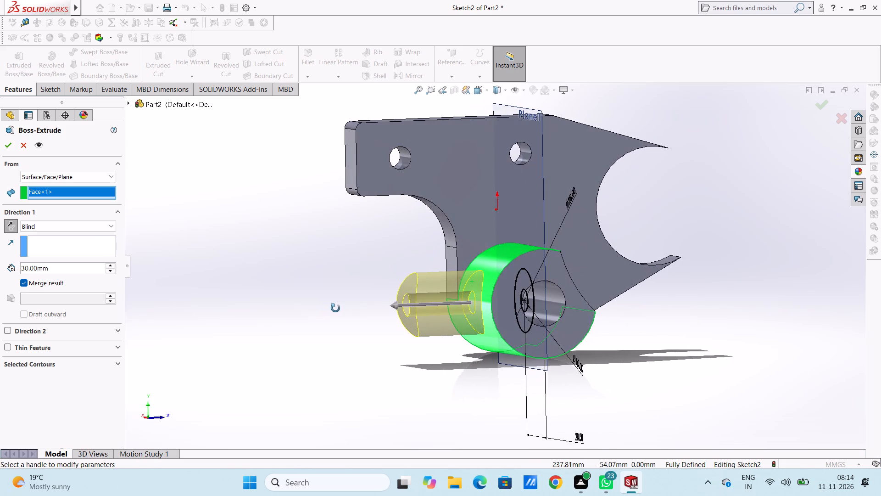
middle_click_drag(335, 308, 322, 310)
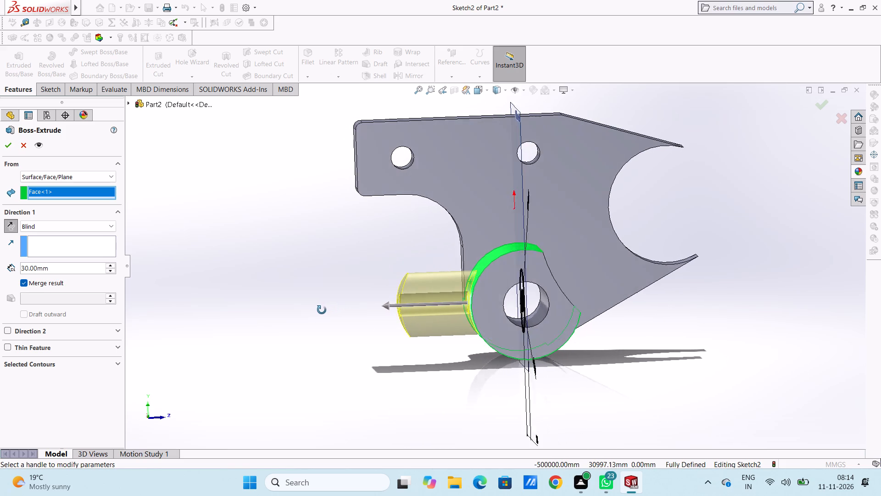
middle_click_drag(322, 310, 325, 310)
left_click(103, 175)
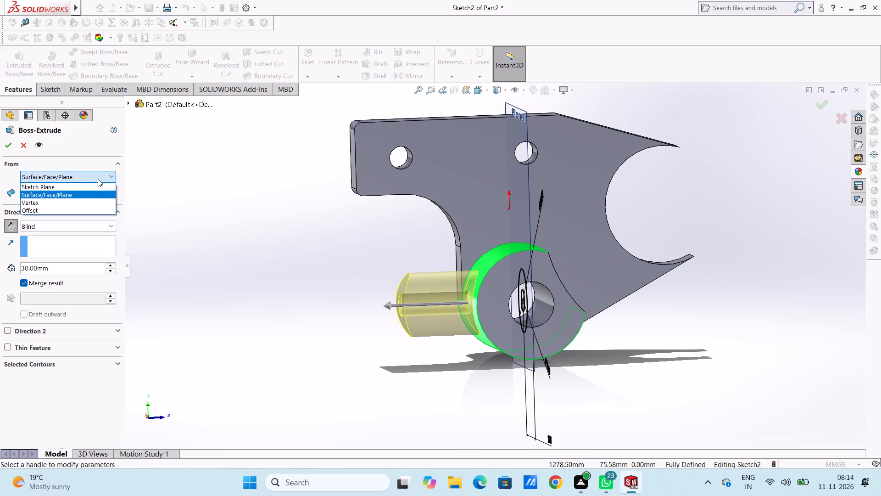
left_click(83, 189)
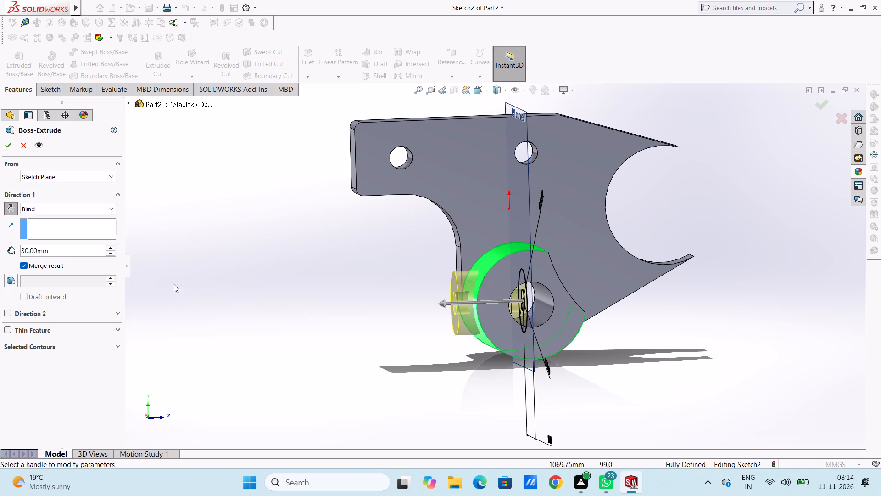
Extrude the two-circle side boss profile 45 mm from the sketch plane.
double_click(79, 252)
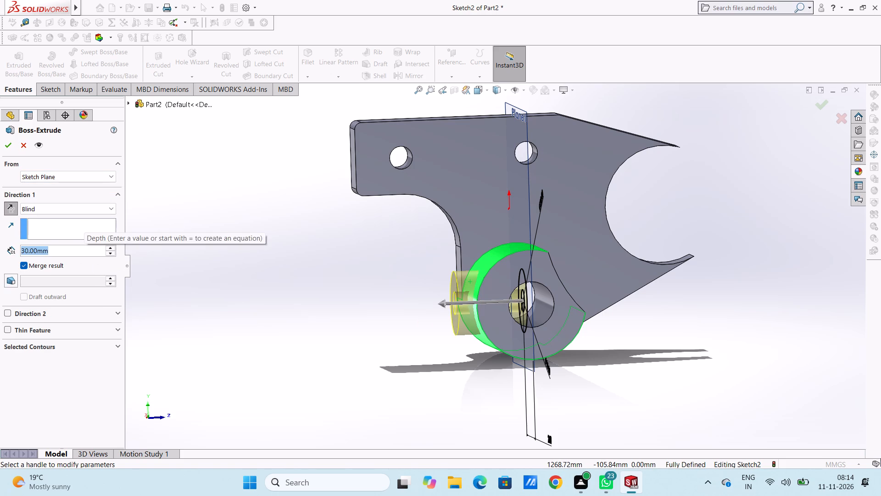
type("45")
key("Return")
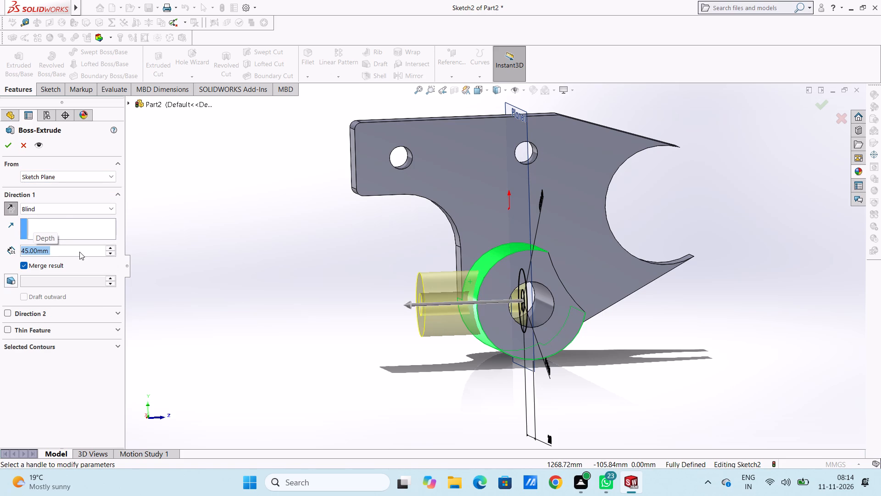
left_click(4, 150)
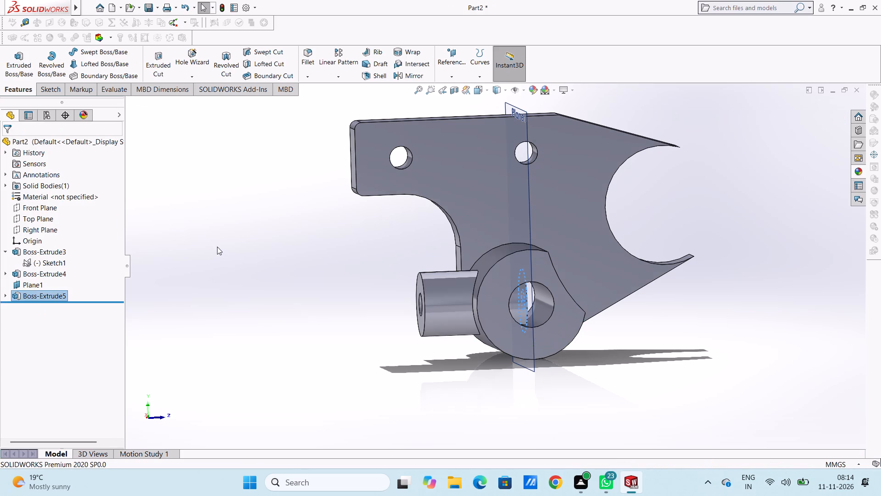
left_click(220, 248)
Hide Plane1.
left_click(37, 284)
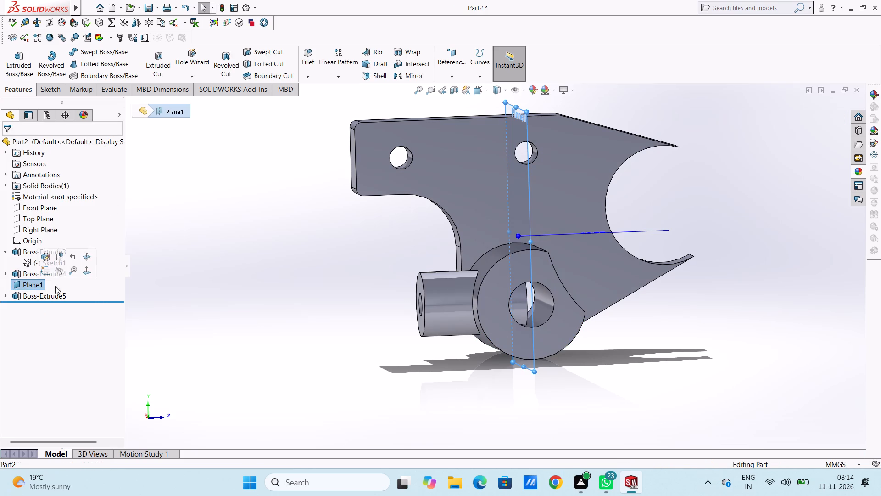
left_click(55, 271)
left_click(223, 280)
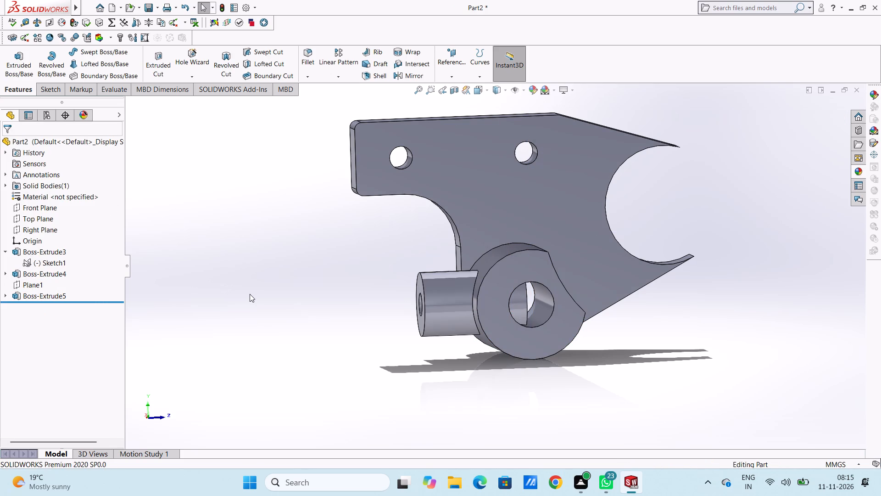
On the plate's flat outer face, sketch a circle of 10 mm radius centred on and matching the ring boss bore.
key("ctrl+4")
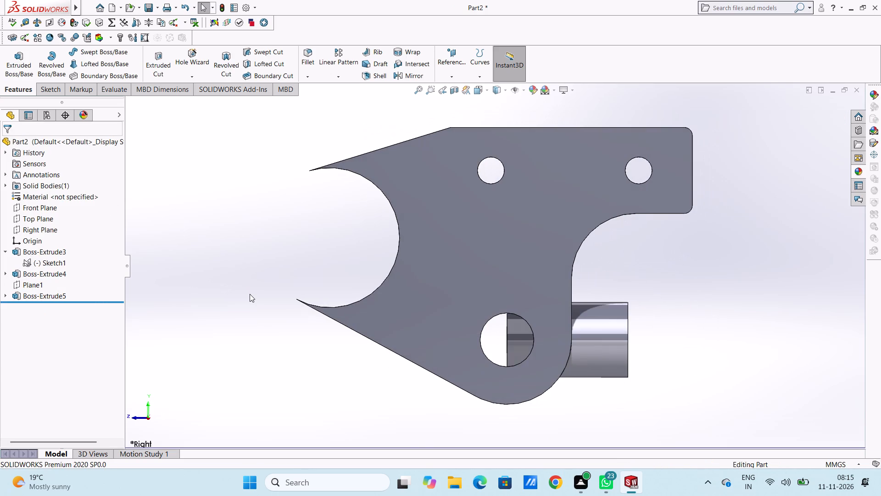
left_click(487, 298)
left_click(529, 271)
left_click(737, 285)
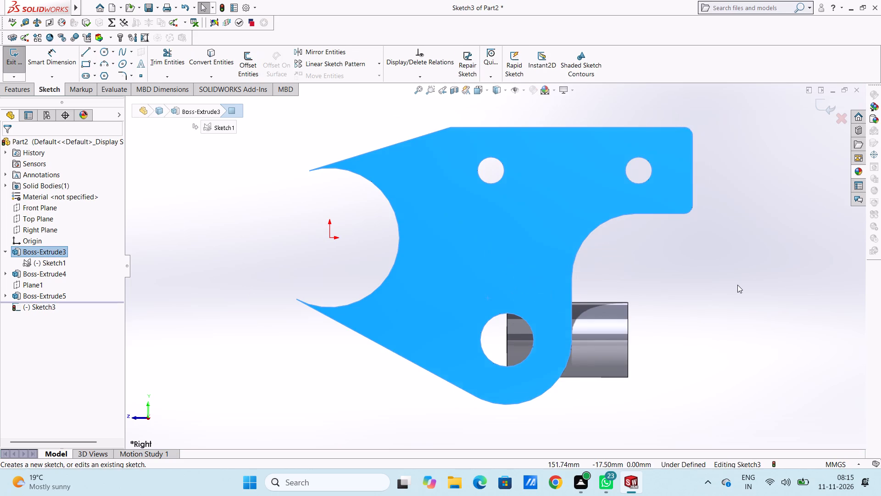
left_click(102, 54)
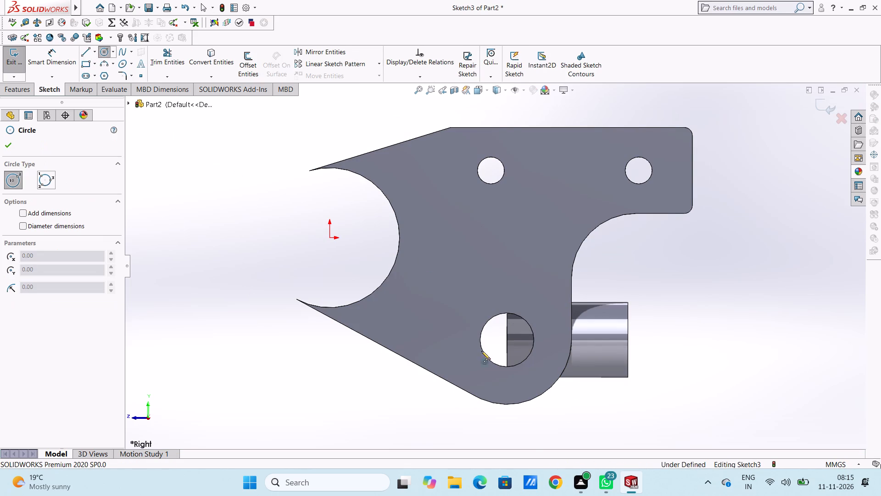
scroll(519, 338, "down", 4)
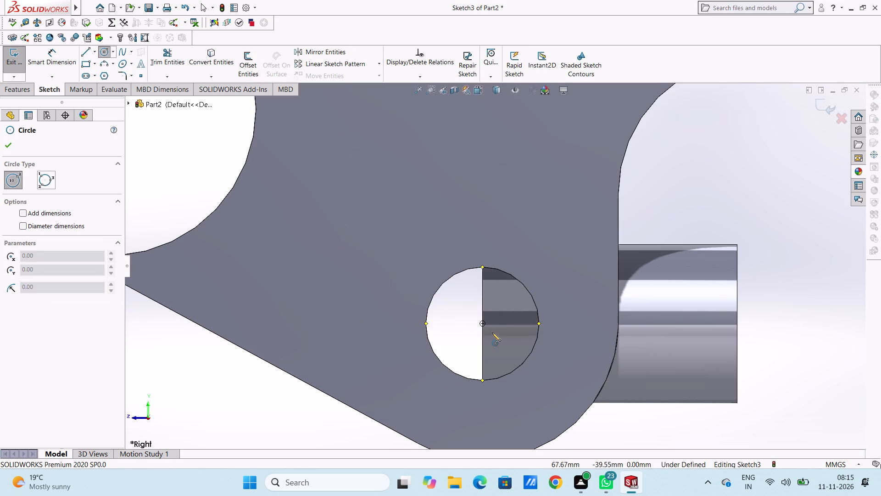
left_click(482, 323)
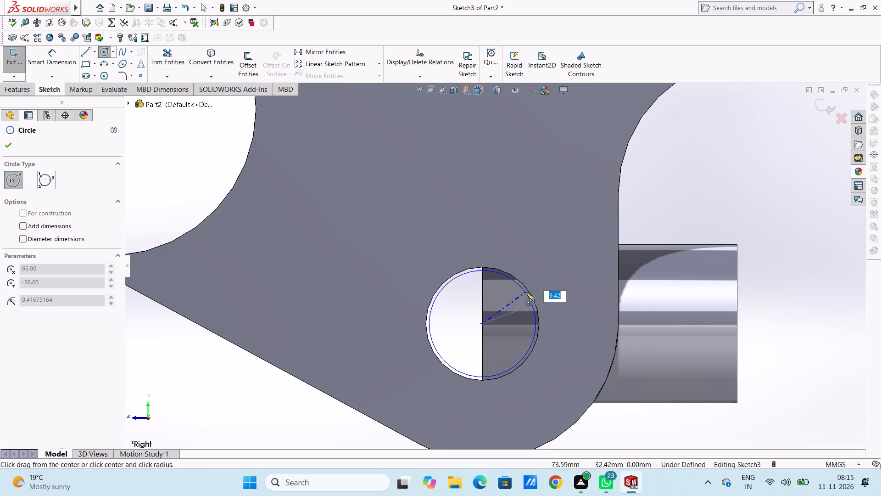
left_click(527, 290)
right_click(787, 155)
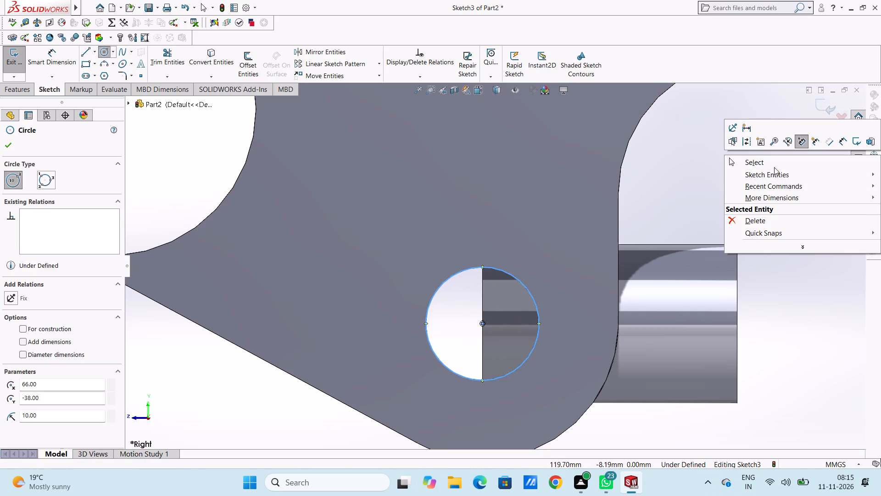
left_click(769, 163)
left_click(758, 177)
scroll(756, 178, "up", 5)
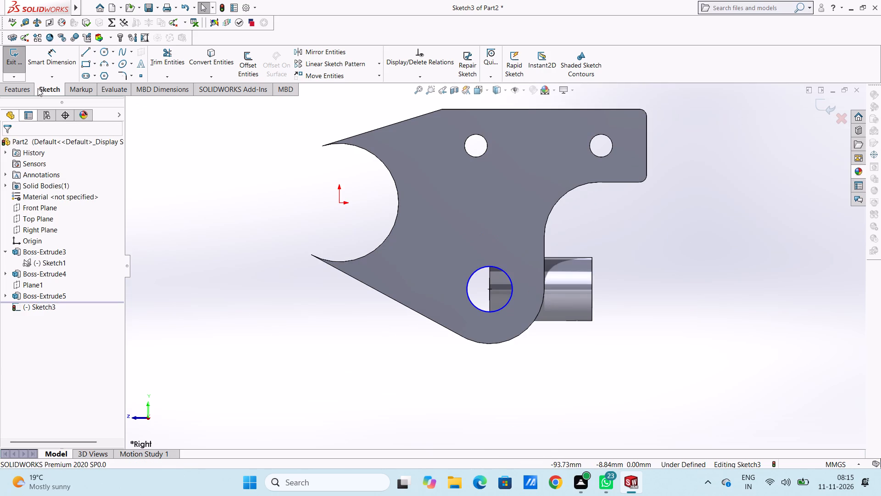
Dimension the bore circle with a diameter of 20 mm.
left_click(52, 68)
left_click(505, 271)
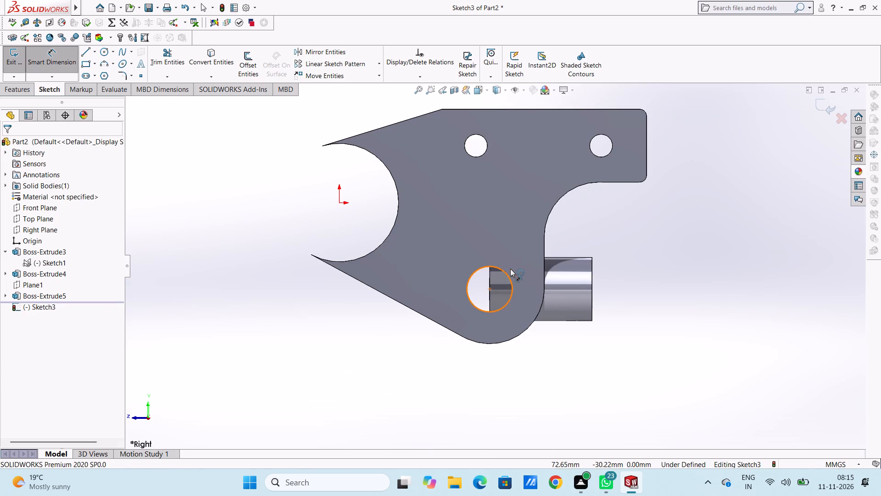
left_click(695, 206)
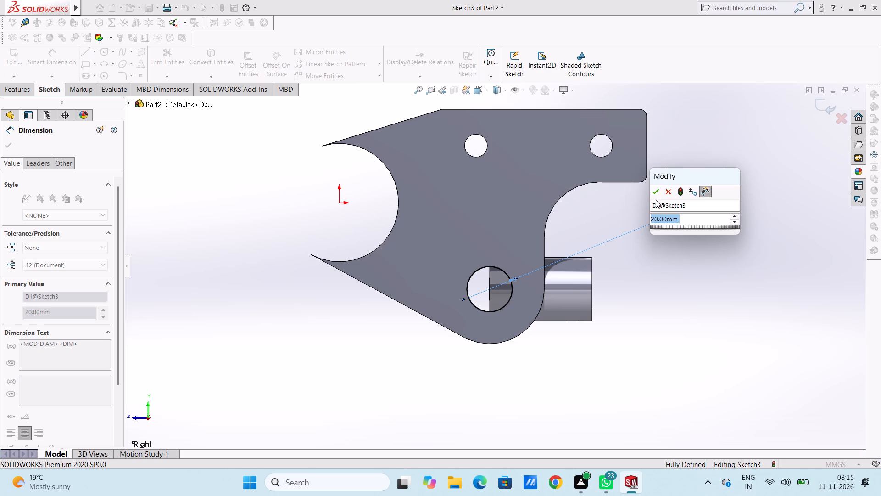
left_click(656, 197)
left_click(700, 153)
middle_click_drag(720, 179, 677, 208)
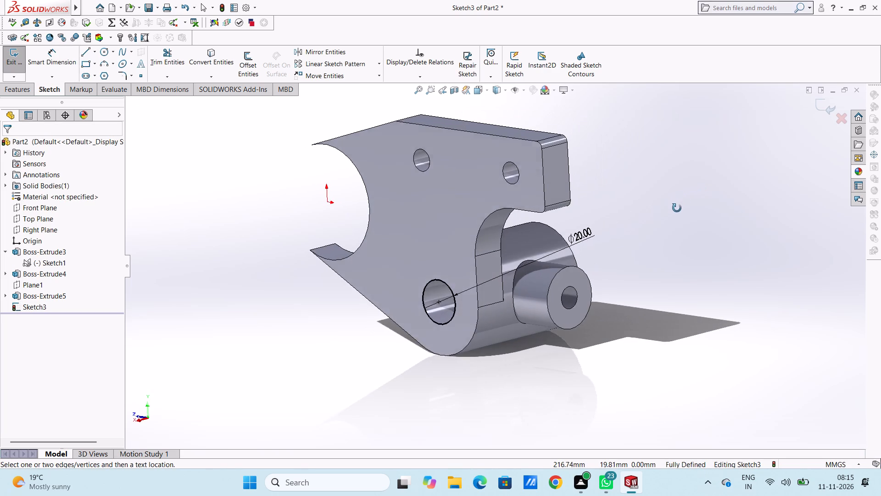
middle_click_drag(677, 208, 677, 209)
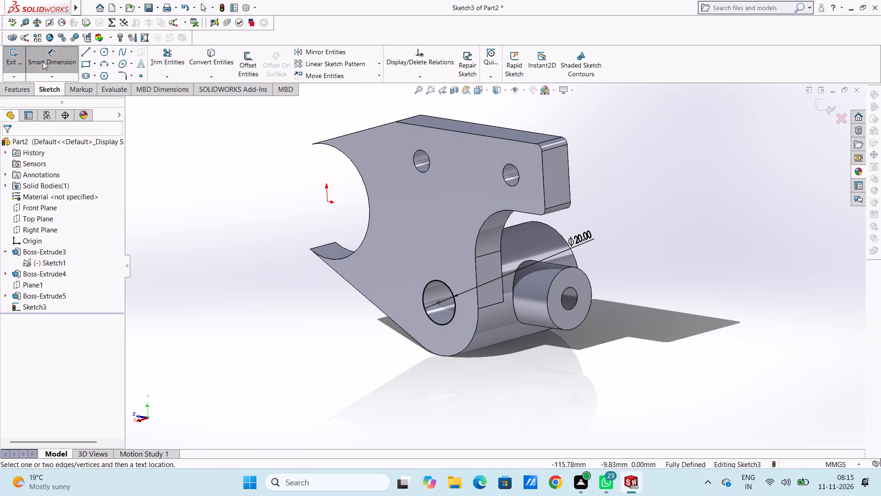
left_click(45, 62)
Cut-extrude the 20 mm circle Through All to clear the ring boss bore.
left_click(31, 94)
left_click(149, 63)
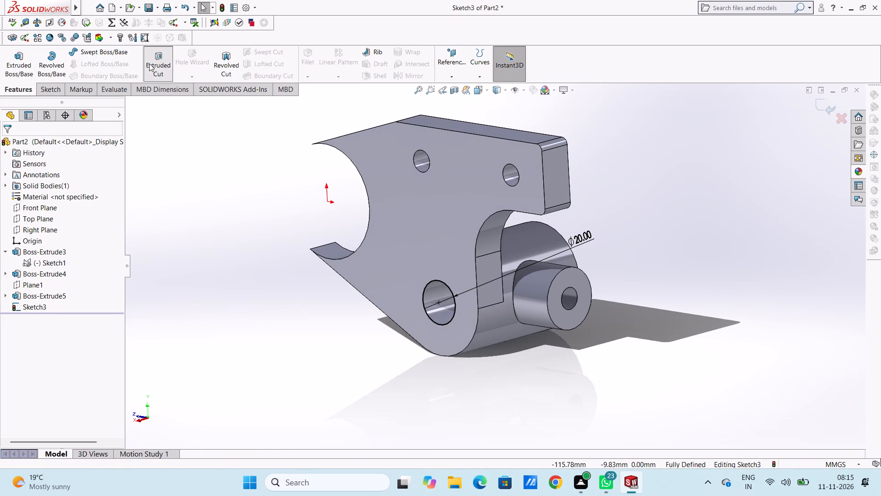
left_click(79, 209)
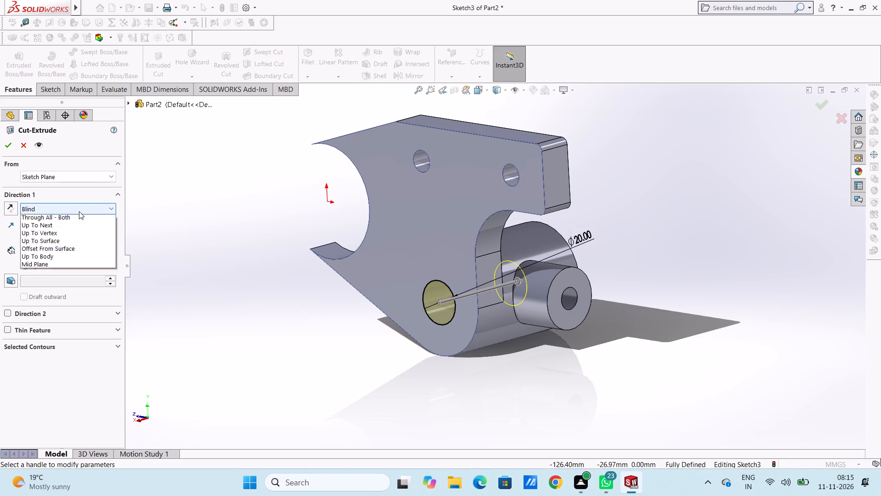
left_click(74, 227)
left_click(11, 146)
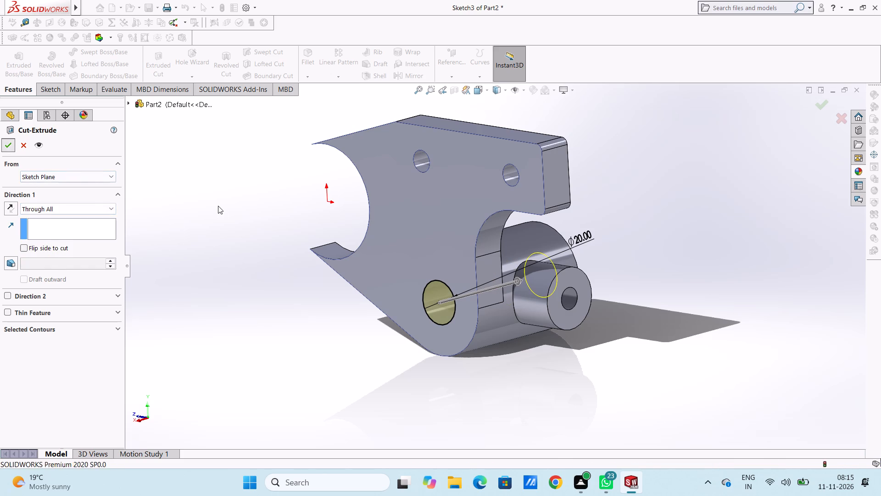
left_click(220, 209)
Examine the bracket from several sides, checking the cleared bore and the side boss with its hole.
middle_click_drag(240, 220, 283, 197)
middle_click_drag(290, 282, 286, 282)
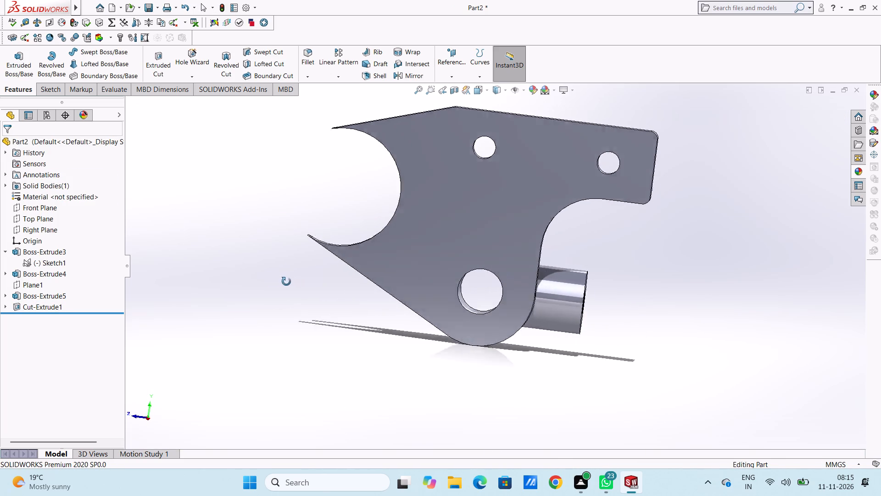
middle_click_drag(286, 282, 259, 278)
middle_click_drag(324, 307, 231, 307)
middle_click_drag(259, 310, 213, 324)
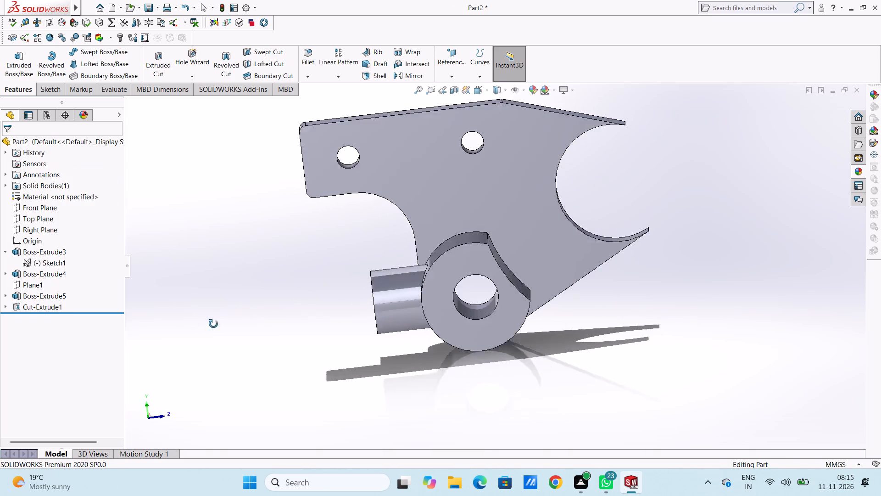
middle_click_drag(213, 324, 203, 324)
middle_click_drag(242, 295, 265, 299)
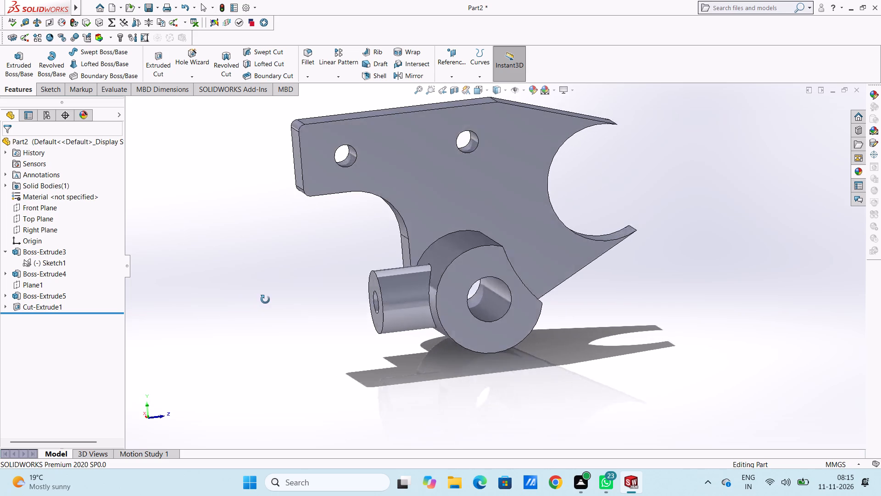
middle_click_drag(265, 299, 352, 336)
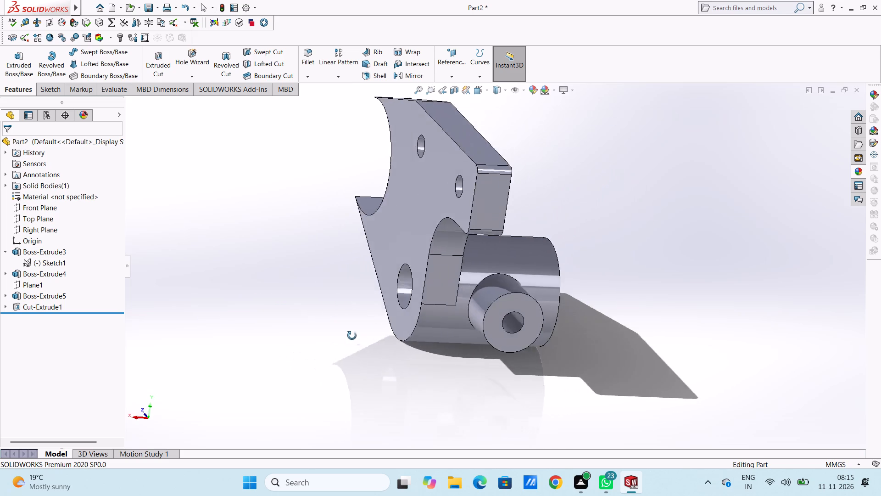
middle_click_drag(352, 336, 337, 303)
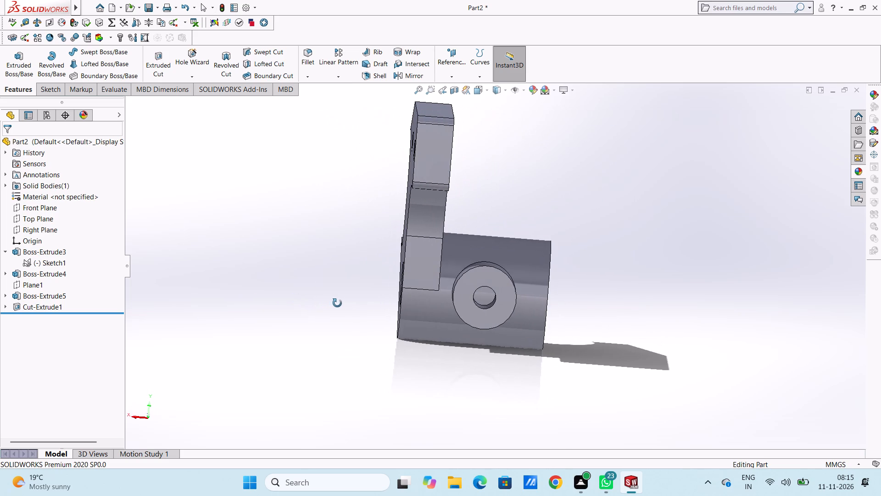
Examine the bracket from several sides, including the front, left and right views.
middle_click_drag(337, 303, 222, 310)
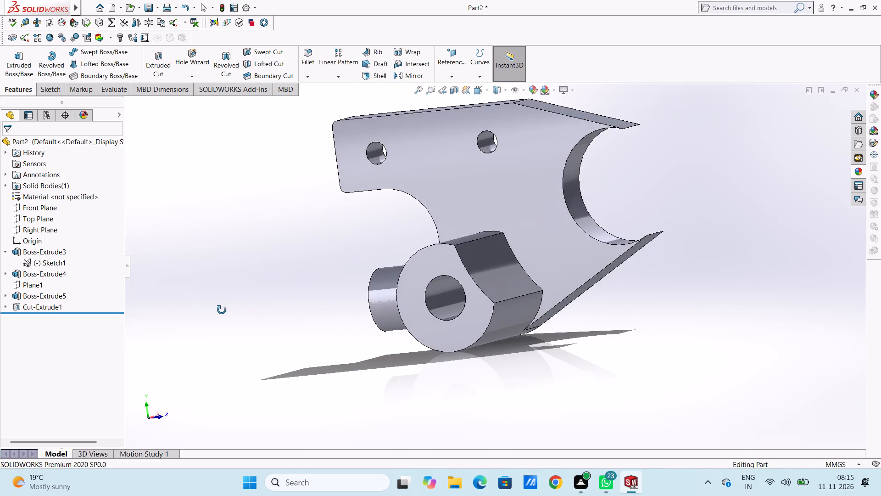
middle_click_drag(222, 310, 294, 302)
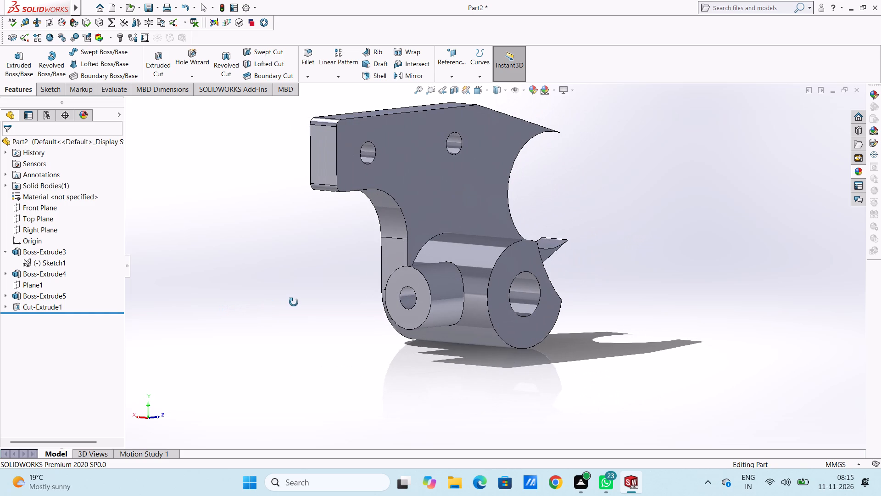
middle_click_drag(294, 302, 323, 303)
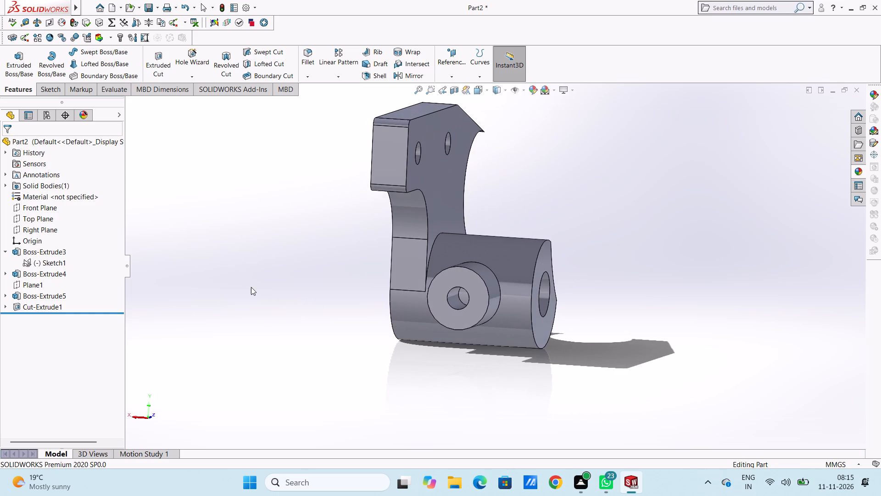
key("ctrl+1")
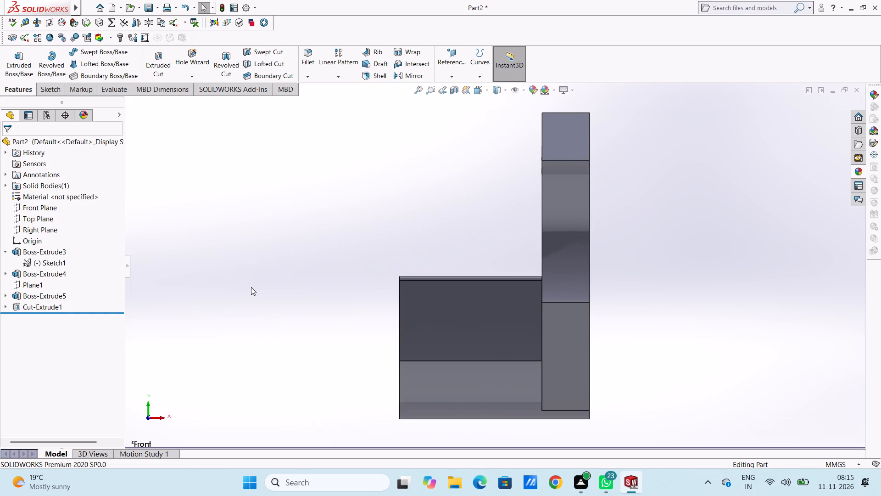
key("ctrl+3")
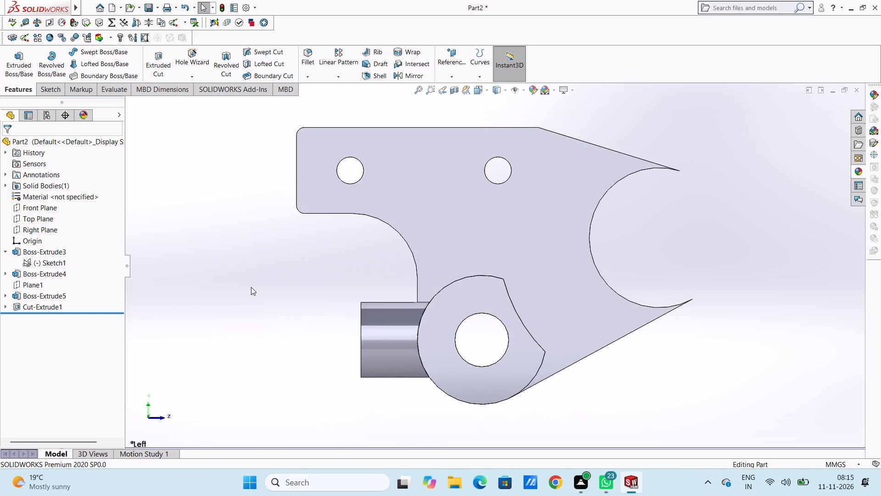
key("ctrl+4")
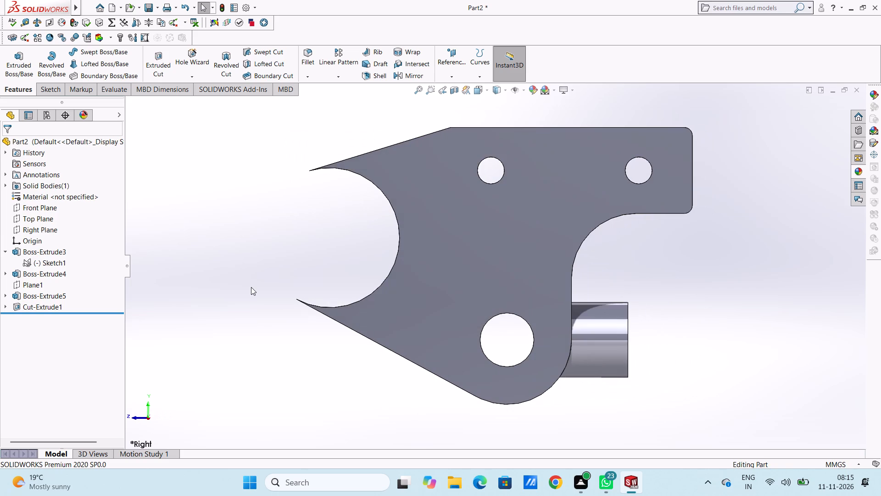
On the side boss's end face, sketch a circle of 5 mm radius centred on and matching its hole.
key("ctrl+2")
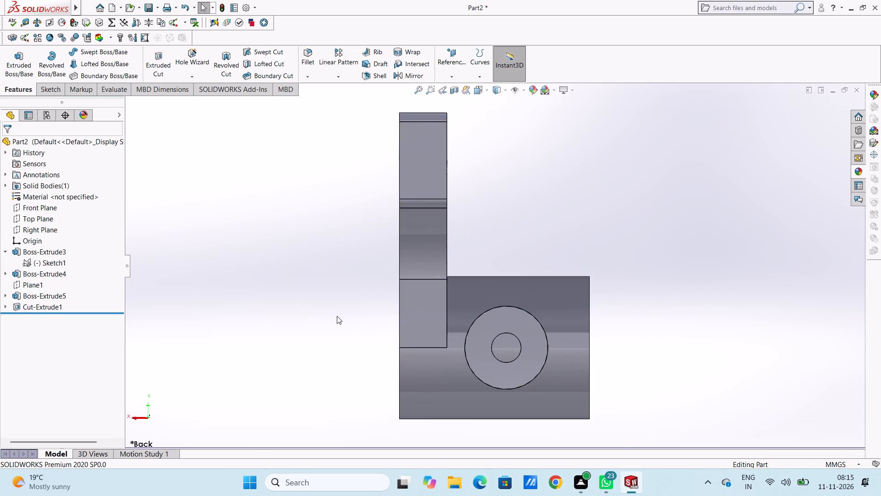
left_click(530, 333)
left_click(574, 309)
left_click(559, 244)
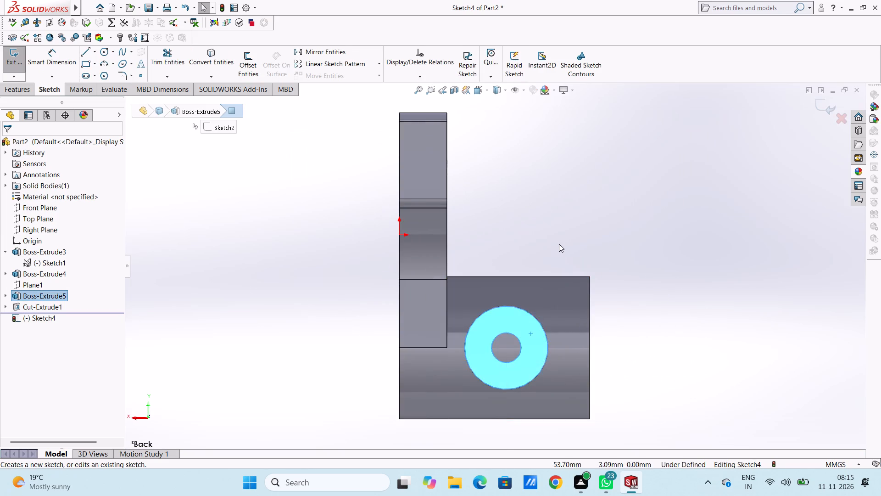
scroll(538, 359, "down", 3)
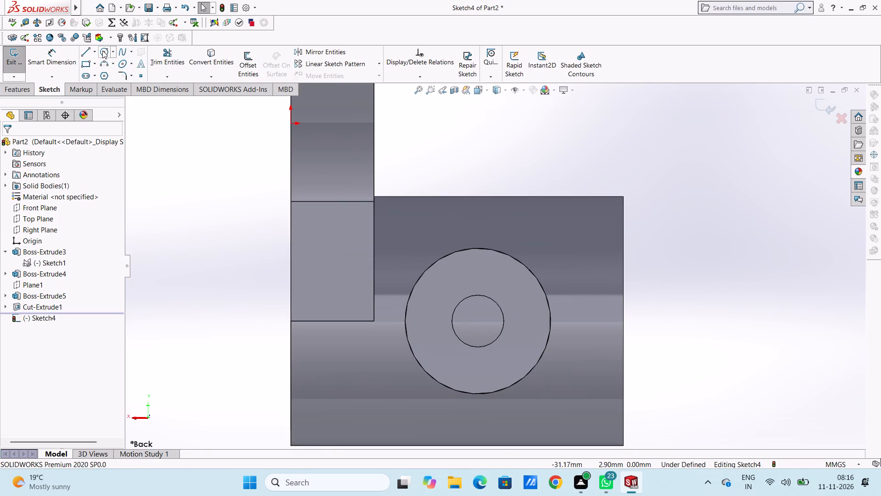
left_click(102, 50)
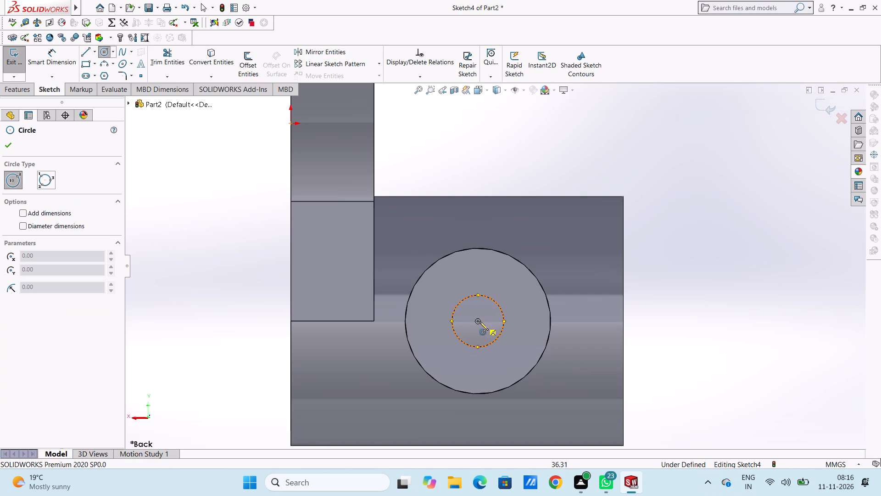
left_click(476, 320)
left_click(495, 303)
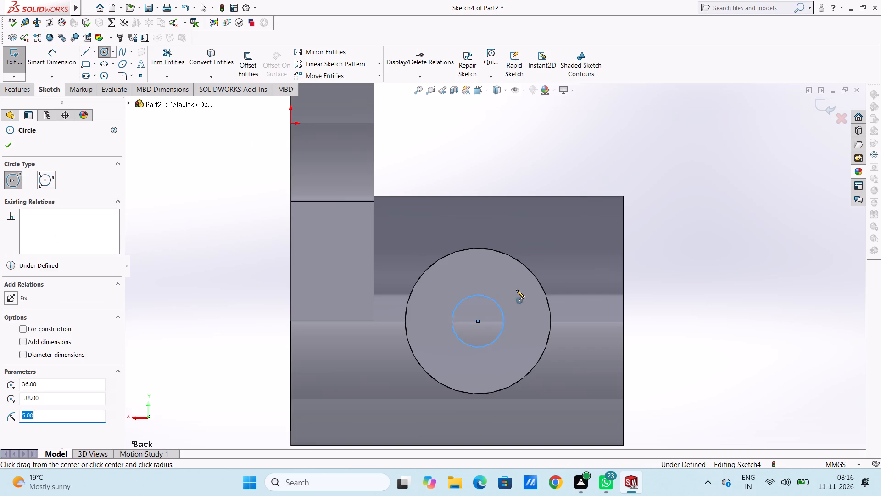
right_click(630, 212)
double_click(643, 215)
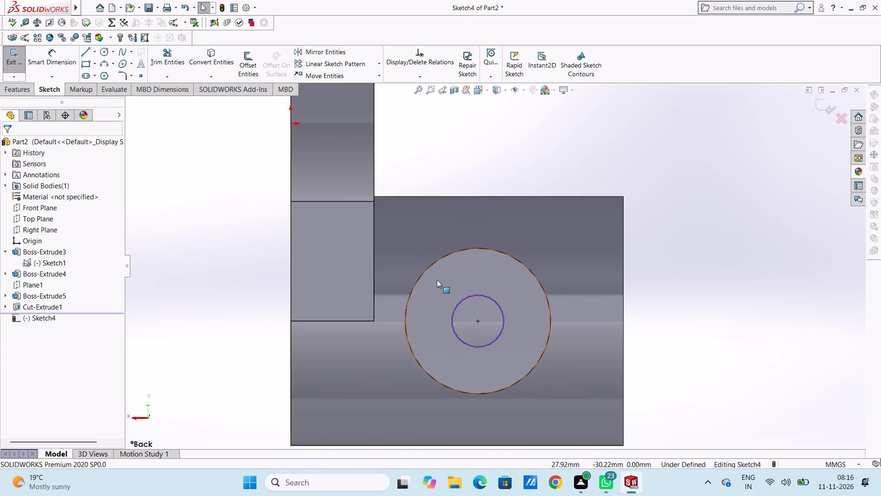
Dimension the side boss hole circle with a diameter of 10 mm.
scroll(437, 280, "up", 5)
left_click(52, 60)
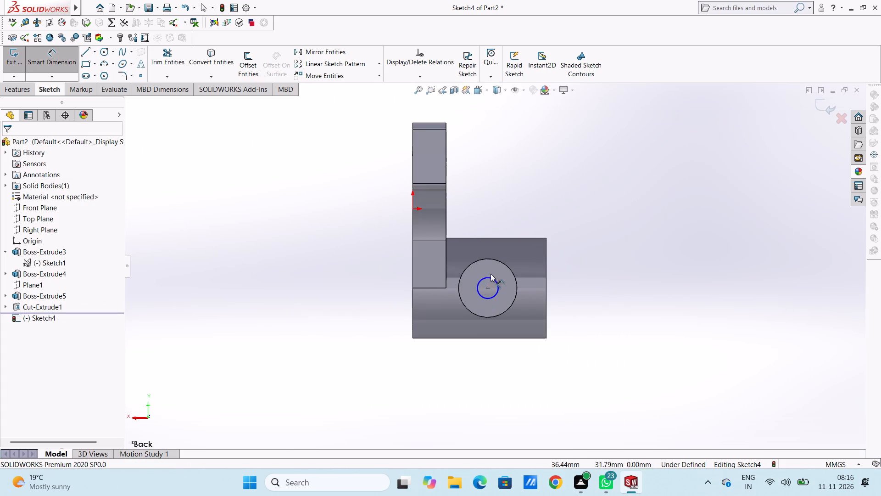
left_click(492, 278)
left_click(594, 198)
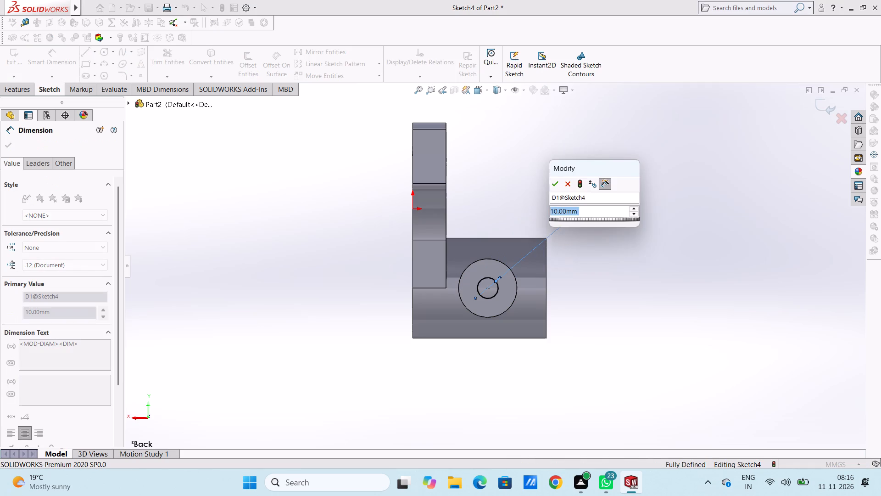
double_click(553, 185)
middle_click_drag(564, 180, 524, 201)
left_click(55, 59)
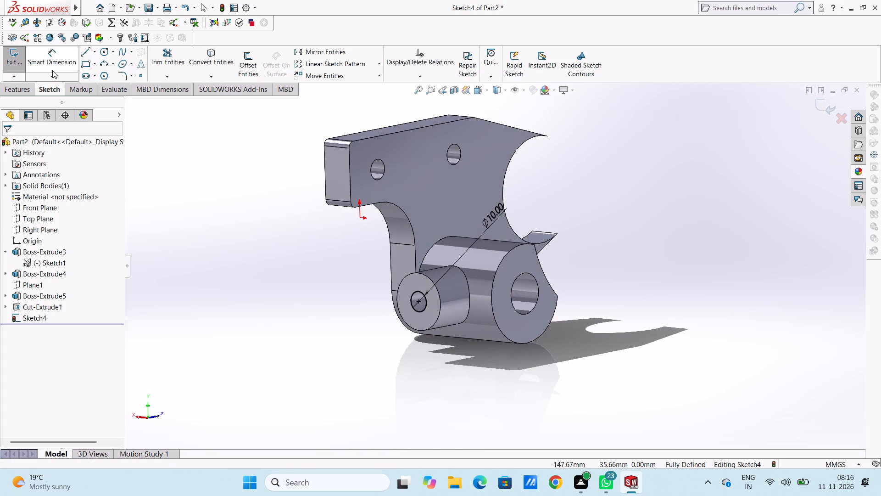
Cut-extrude the 10 mm circle Blind to a depth of 45 mm through the side boss into the ring boss bore.
left_click(26, 94)
left_click(155, 59)
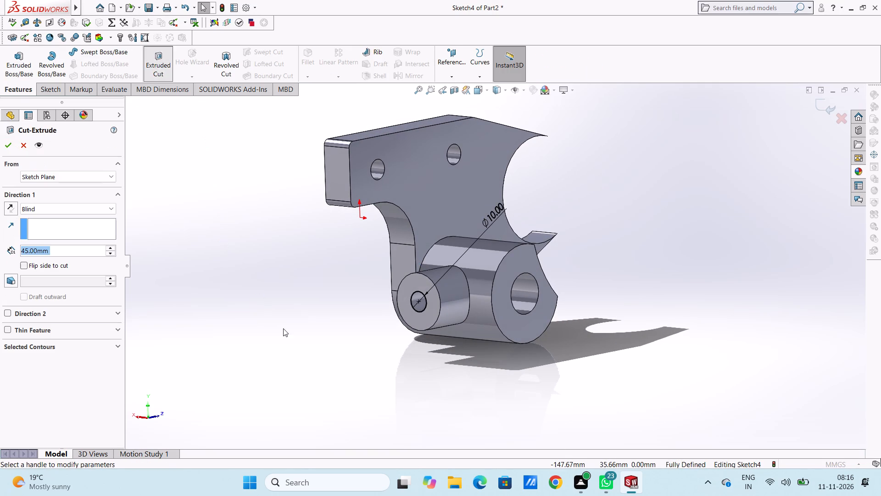
scroll(328, 310, "down", 1)
middle_click_drag(302, 279, 244, 265)
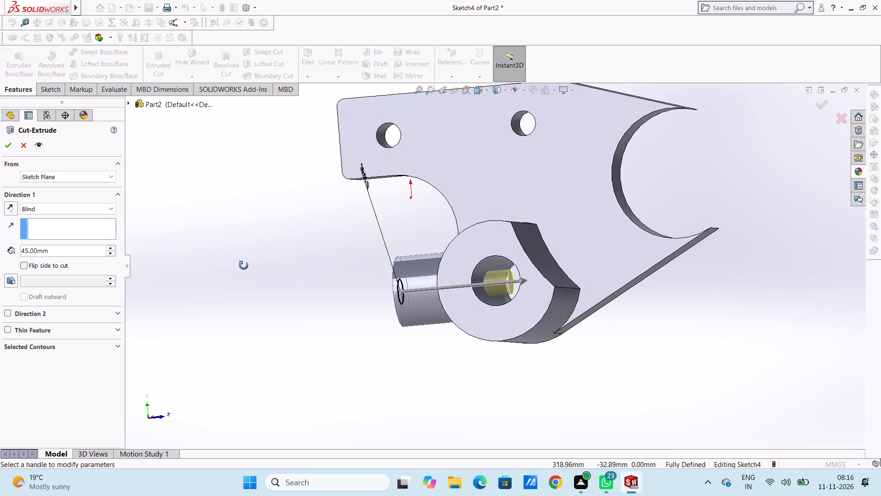
middle_click_drag(244, 265, 253, 274)
left_click(9, 142)
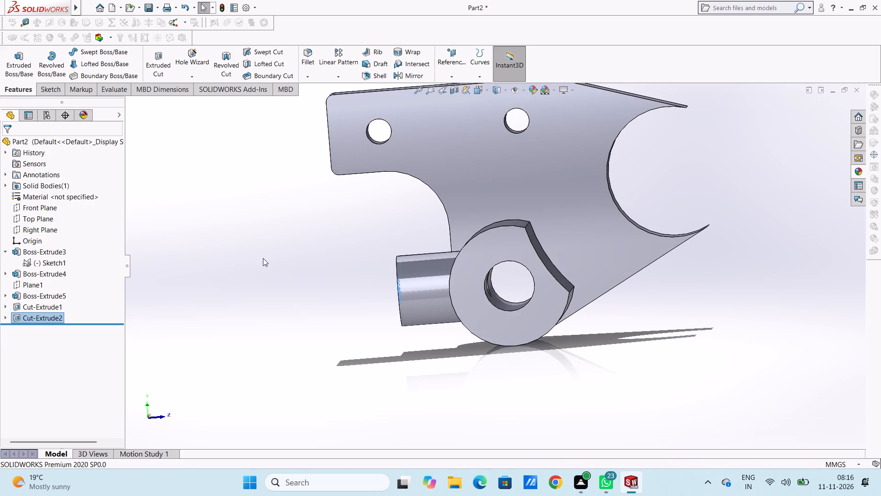
left_click(263, 258)
Examine the bracket from several angles, checking the side boss hole and the ring boss bore.
middle_click_drag(277, 262, 357, 248)
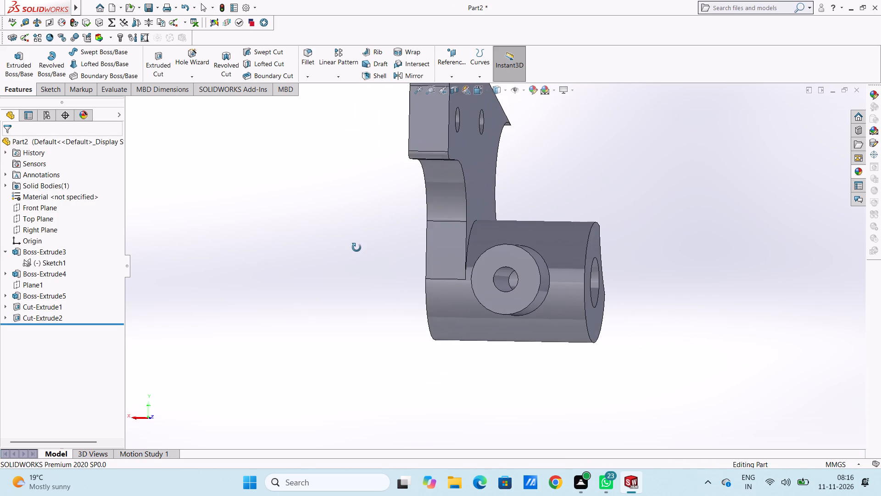
middle_click_drag(357, 248, 367, 252)
middle_click_drag(288, 254, 319, 269)
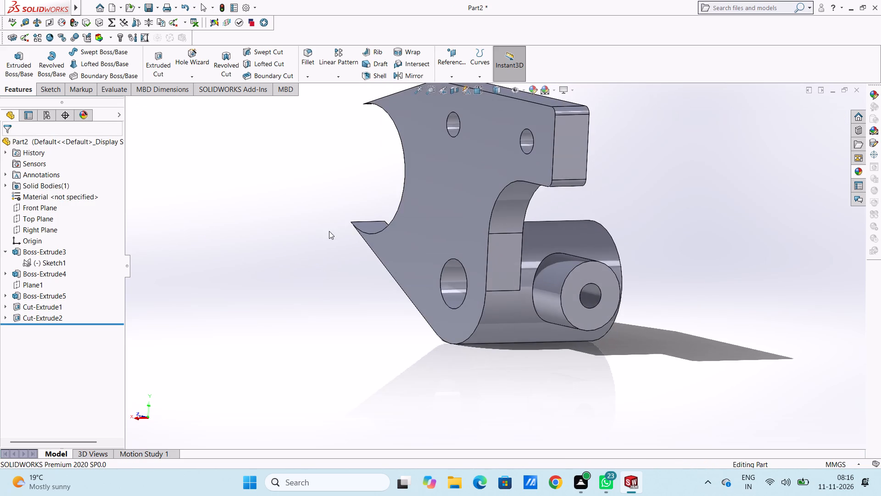
scroll(329, 231, "up", 3)
middle_click_drag(359, 235, 363, 230)
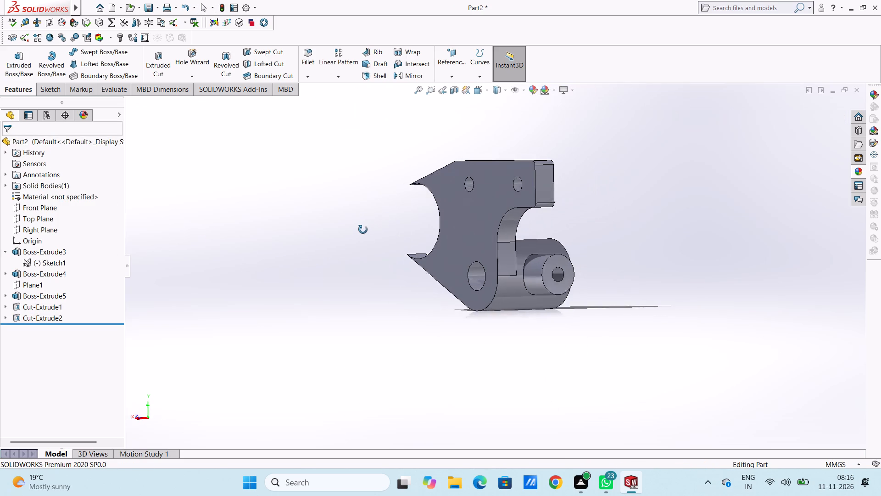
middle_click_drag(363, 230, 335, 234)
middle_click_drag(335, 234, 342, 236)
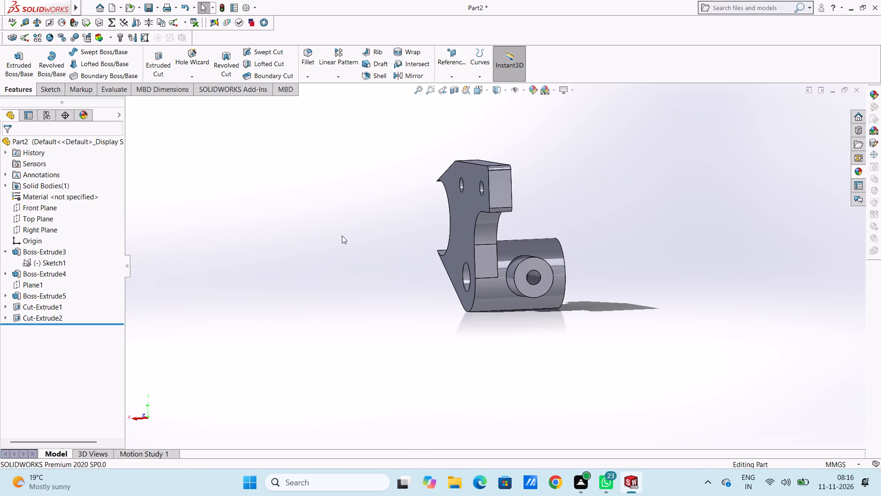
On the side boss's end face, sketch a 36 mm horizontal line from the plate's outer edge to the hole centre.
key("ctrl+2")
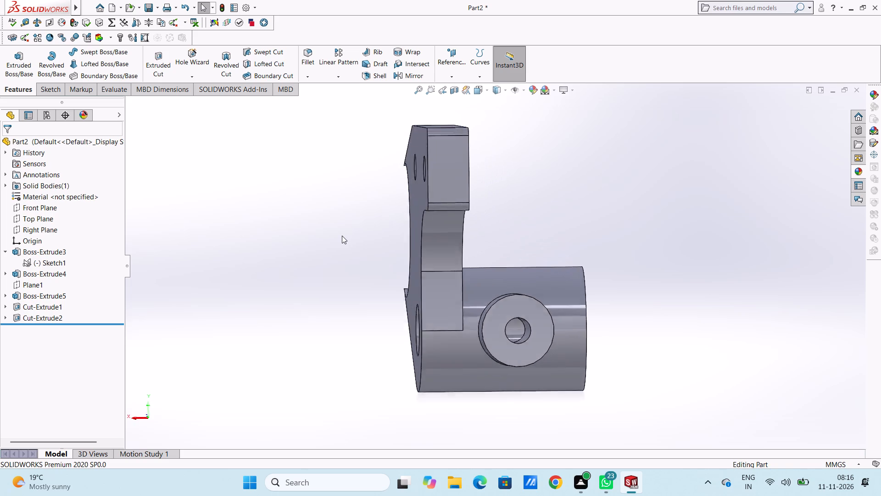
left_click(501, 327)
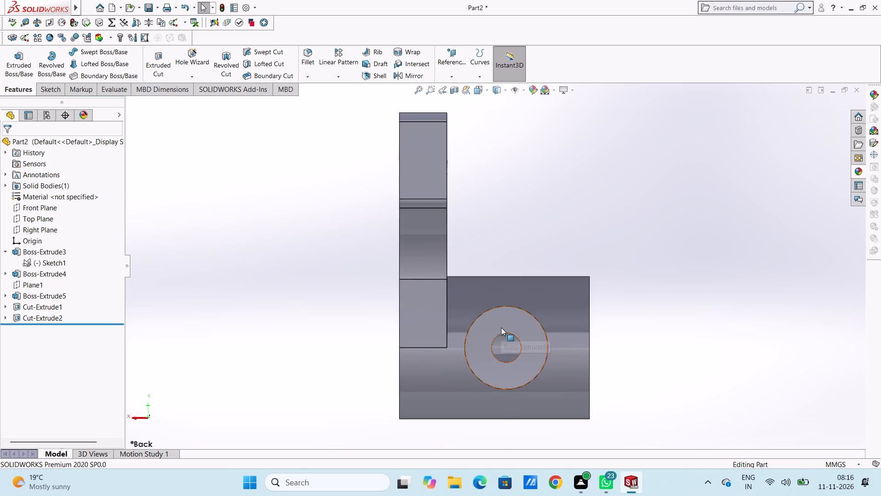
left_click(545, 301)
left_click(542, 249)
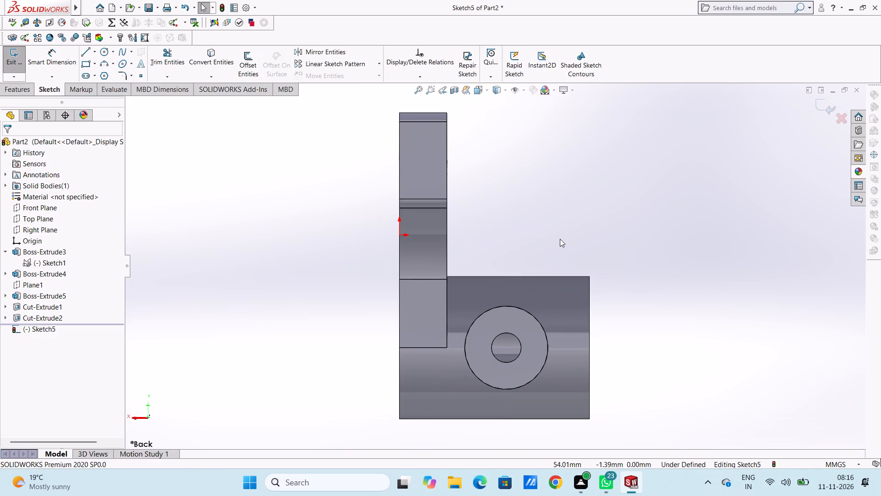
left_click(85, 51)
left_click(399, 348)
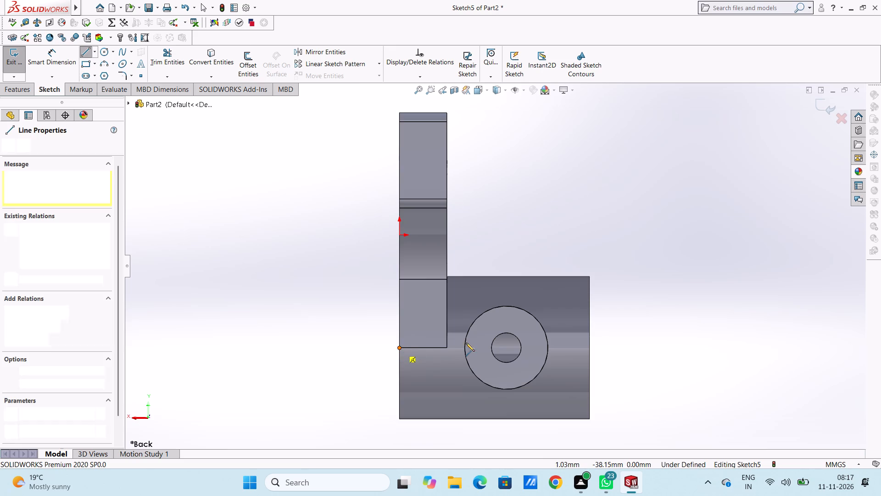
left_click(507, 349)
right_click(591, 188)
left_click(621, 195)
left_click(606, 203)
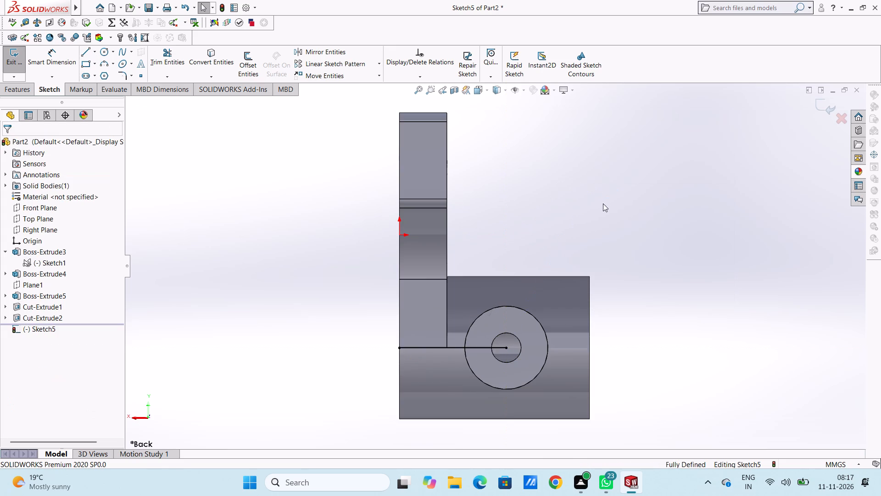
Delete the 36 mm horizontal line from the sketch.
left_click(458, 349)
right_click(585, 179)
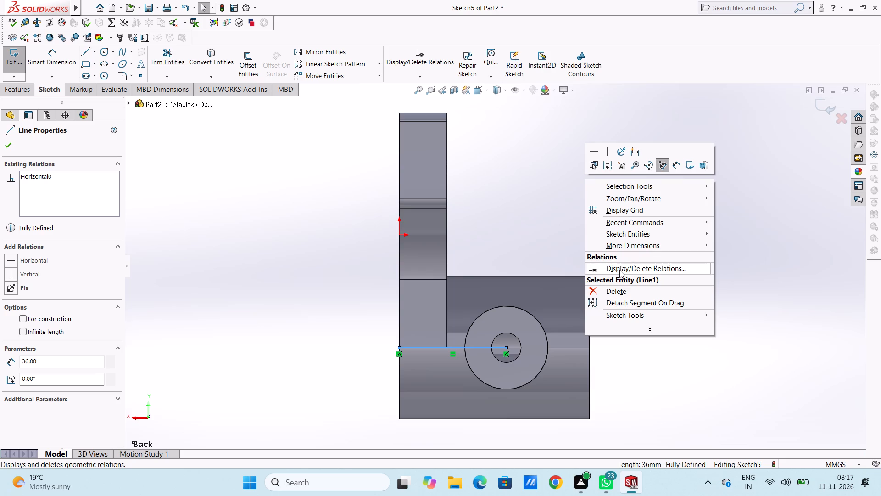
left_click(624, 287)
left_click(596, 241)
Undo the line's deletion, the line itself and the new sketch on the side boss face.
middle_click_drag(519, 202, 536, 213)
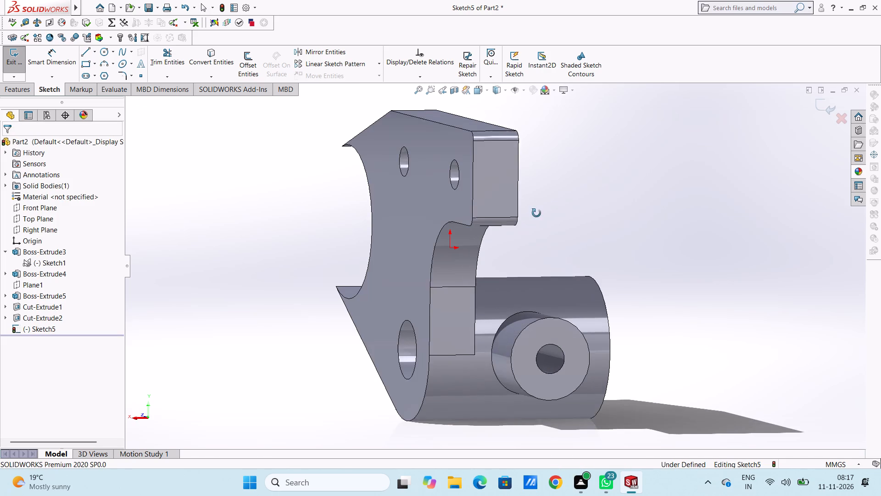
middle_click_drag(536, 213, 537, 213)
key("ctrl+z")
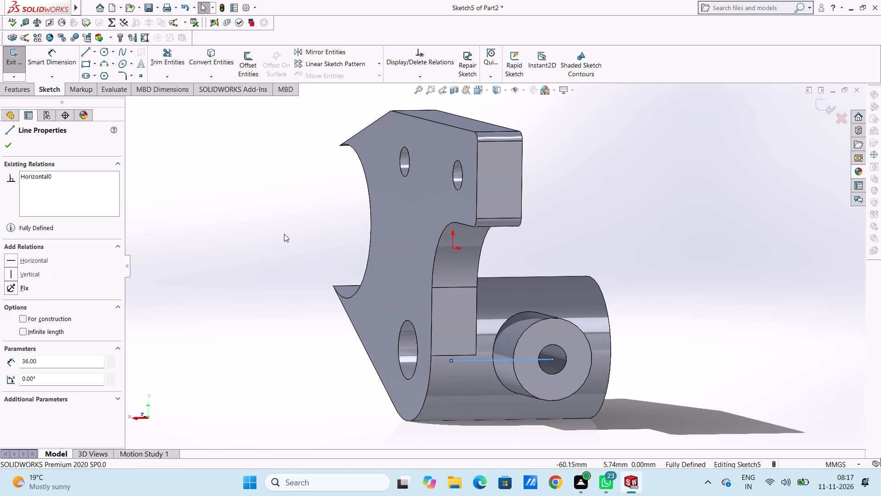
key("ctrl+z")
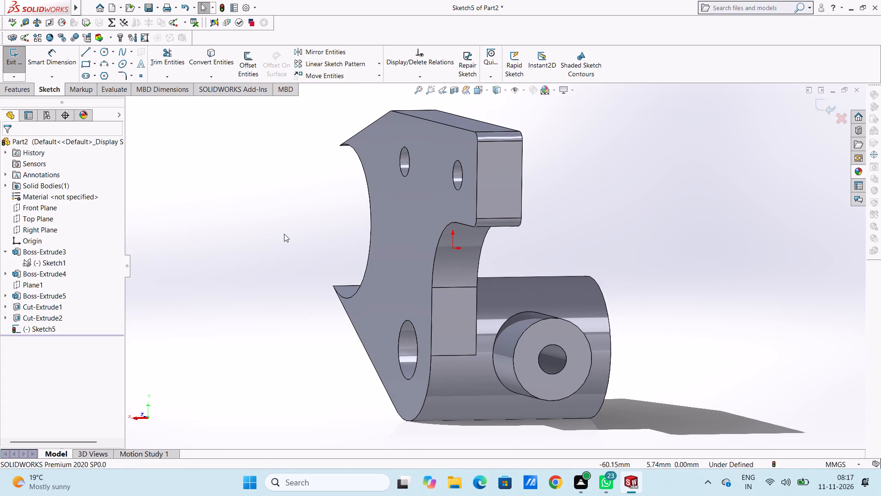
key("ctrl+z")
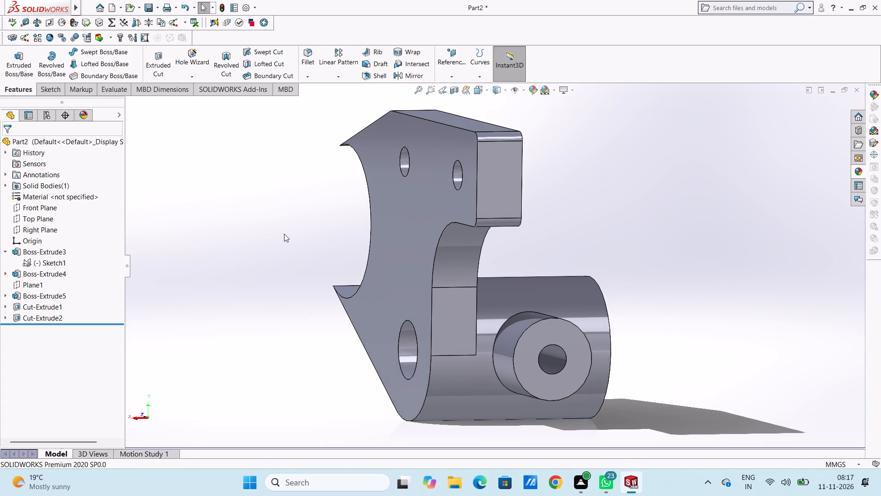
Extrude the lower ring contours of Sketch1 by 61-36 (25 mm) from the plate face opposite the side boss, merging the result.
left_click(43, 263)
left_click(18, 57)
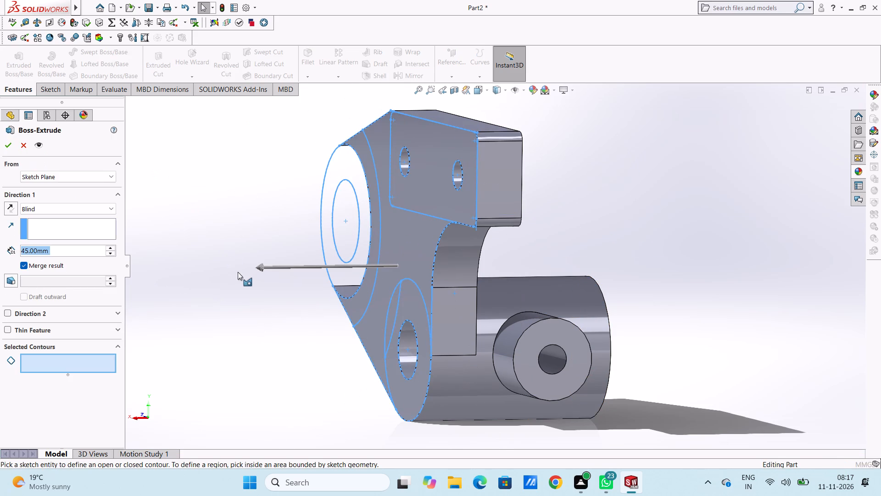
left_click(420, 316)
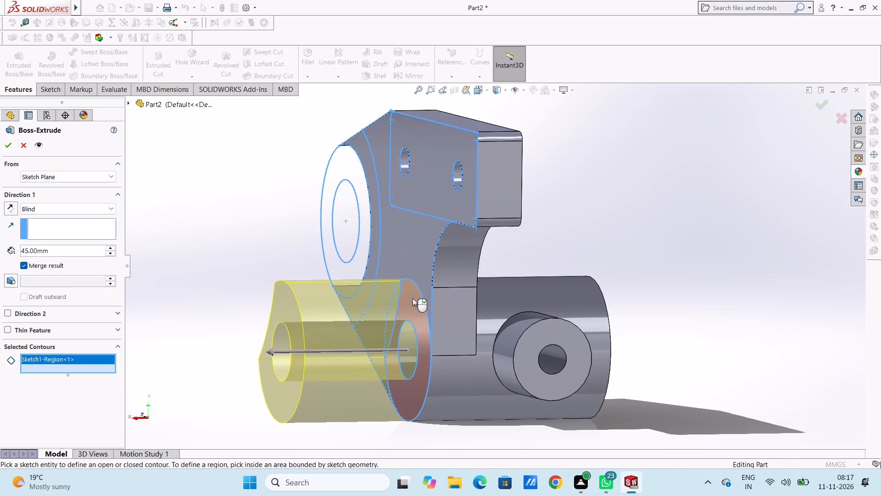
middle_click_drag(407, 266, 474, 313)
left_click(461, 328)
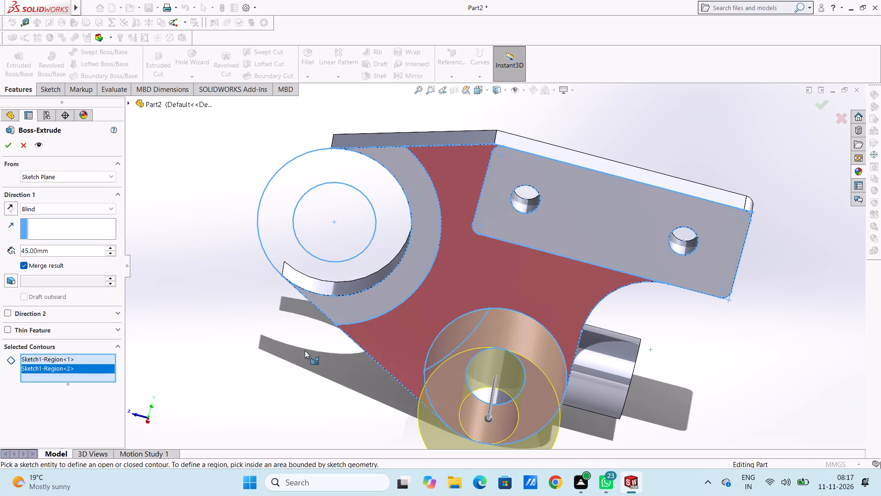
scroll(295, 319, "up", 4)
middle_click_drag(347, 344, 279, 272)
middle_click(296, 309)
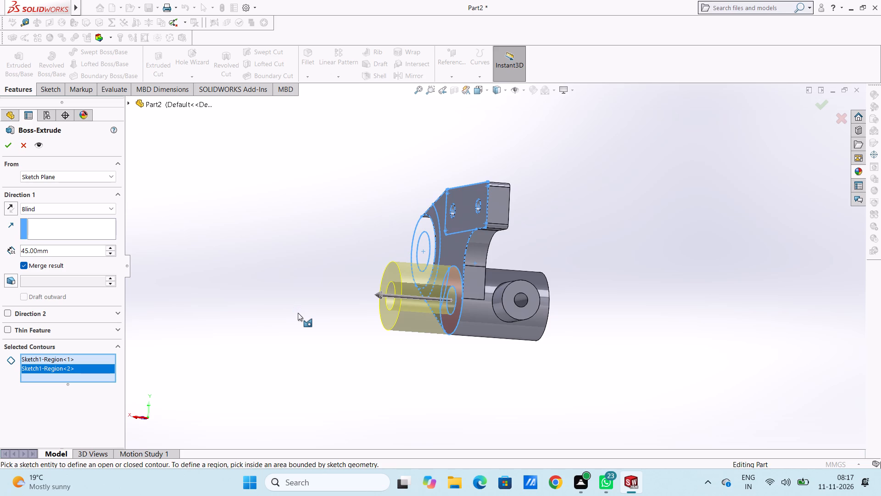
double_click(93, 244)
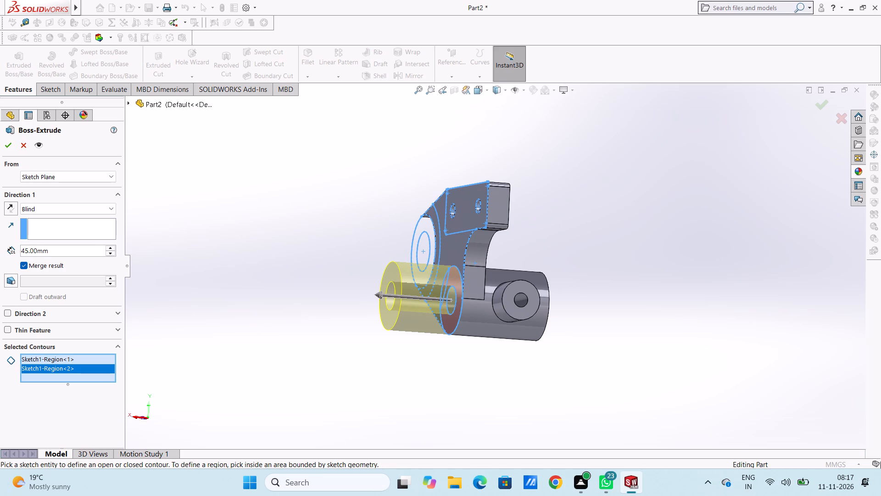
double_click(92, 254)
type("61")
key("minus")
type("36")
key("Return")
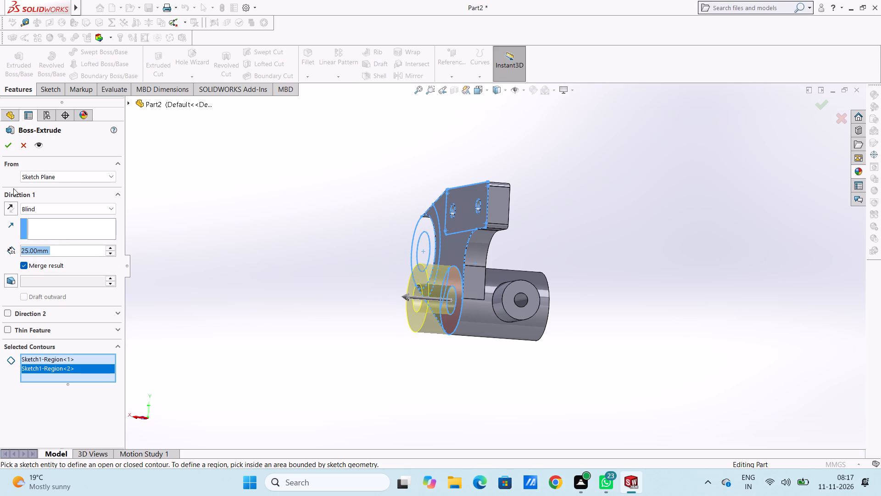
left_click(12, 148)
left_click(255, 248)
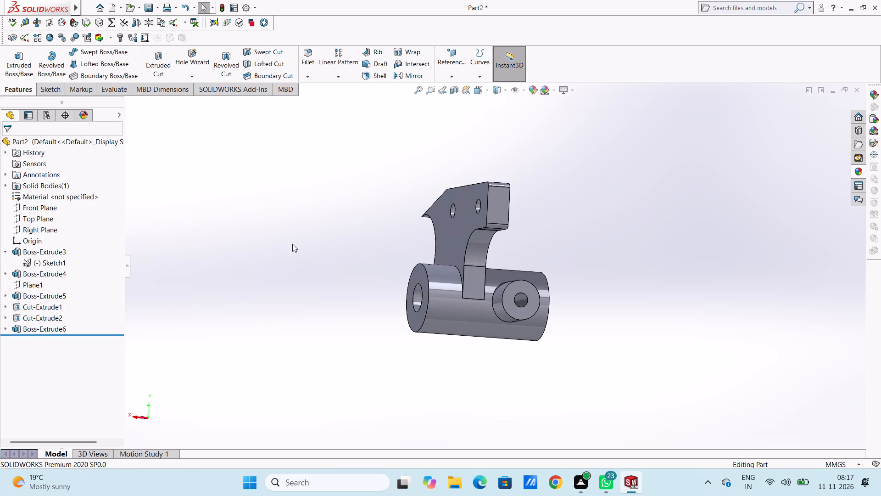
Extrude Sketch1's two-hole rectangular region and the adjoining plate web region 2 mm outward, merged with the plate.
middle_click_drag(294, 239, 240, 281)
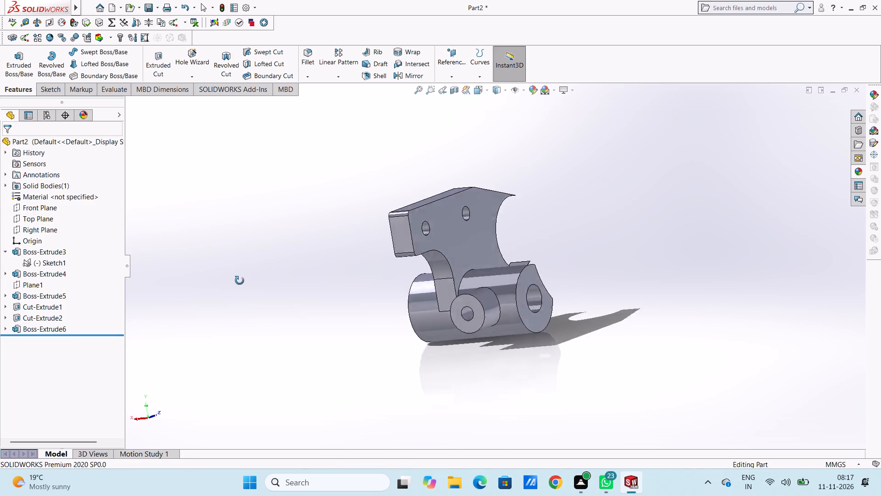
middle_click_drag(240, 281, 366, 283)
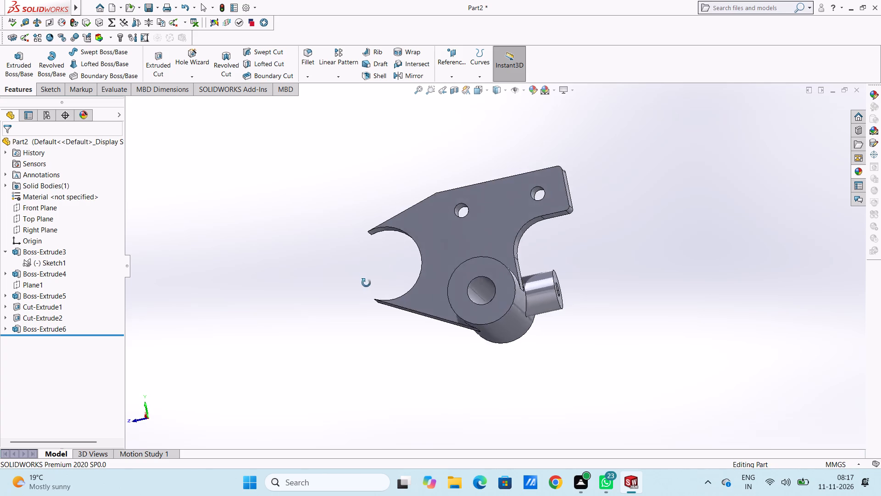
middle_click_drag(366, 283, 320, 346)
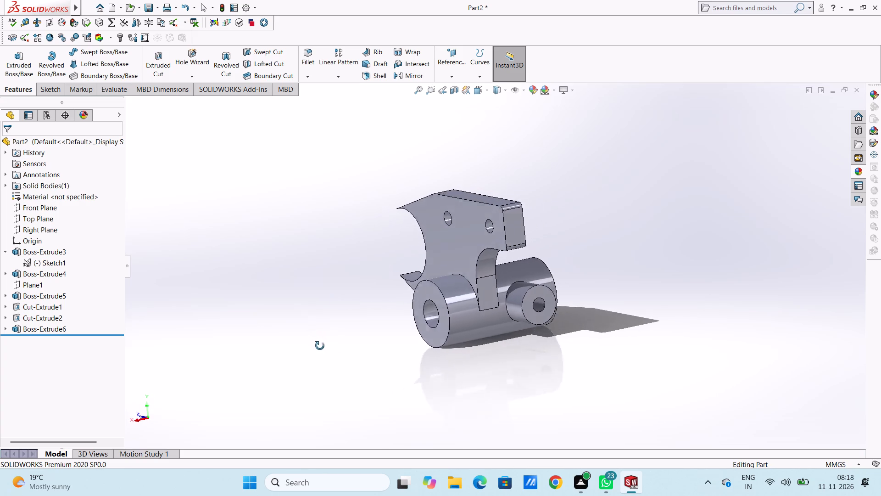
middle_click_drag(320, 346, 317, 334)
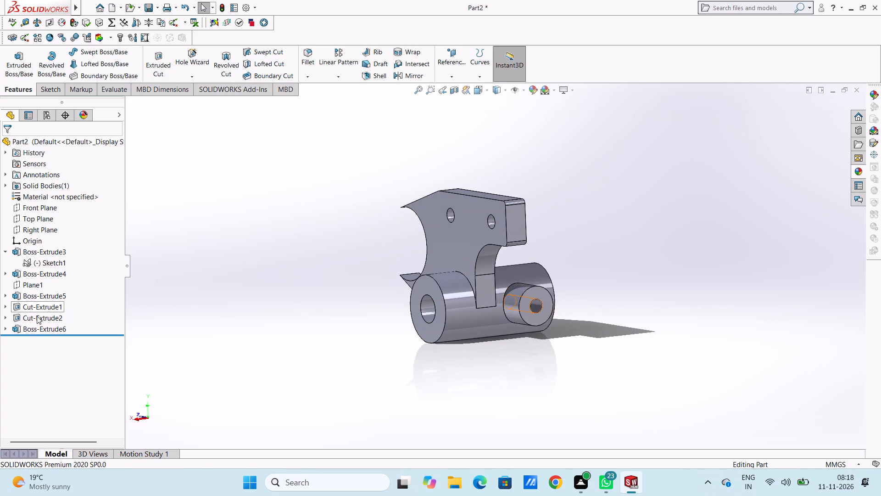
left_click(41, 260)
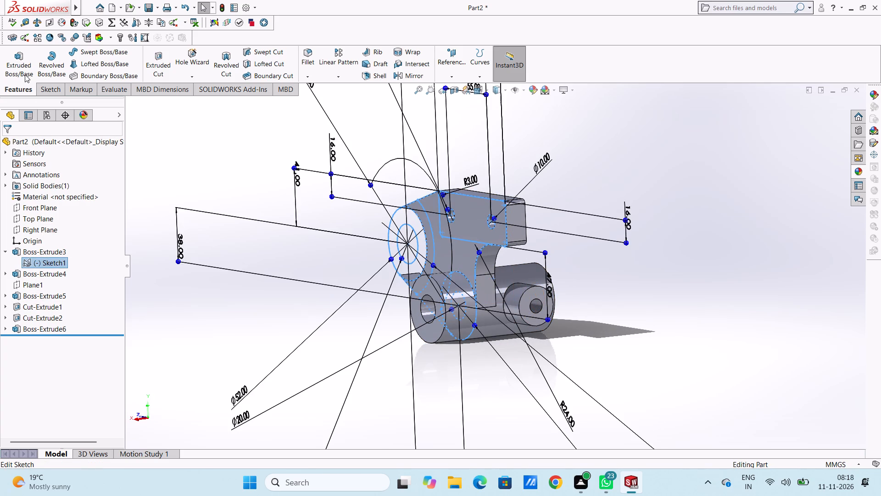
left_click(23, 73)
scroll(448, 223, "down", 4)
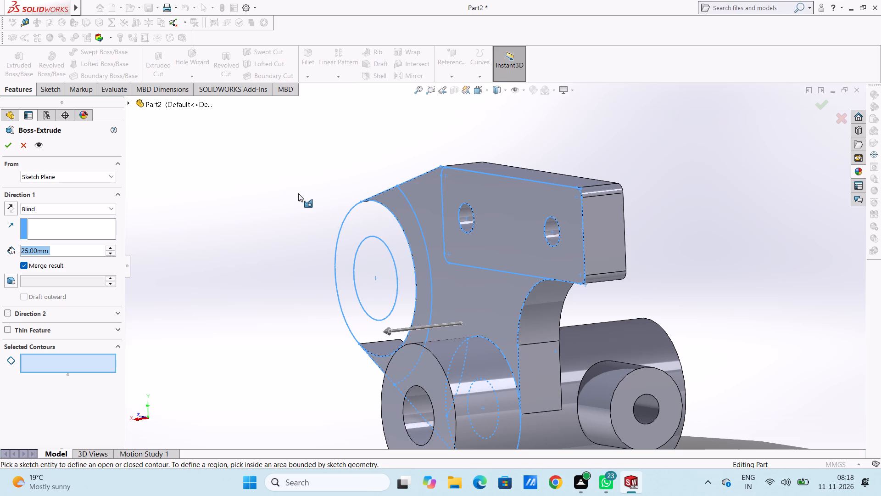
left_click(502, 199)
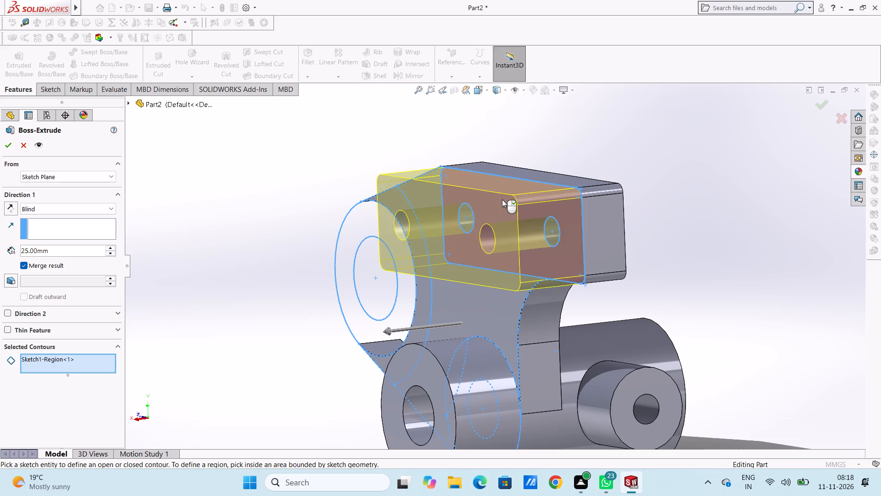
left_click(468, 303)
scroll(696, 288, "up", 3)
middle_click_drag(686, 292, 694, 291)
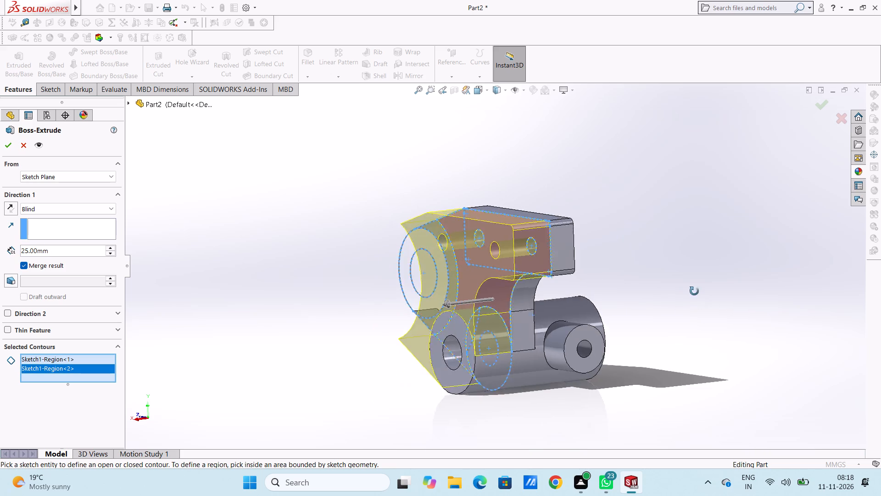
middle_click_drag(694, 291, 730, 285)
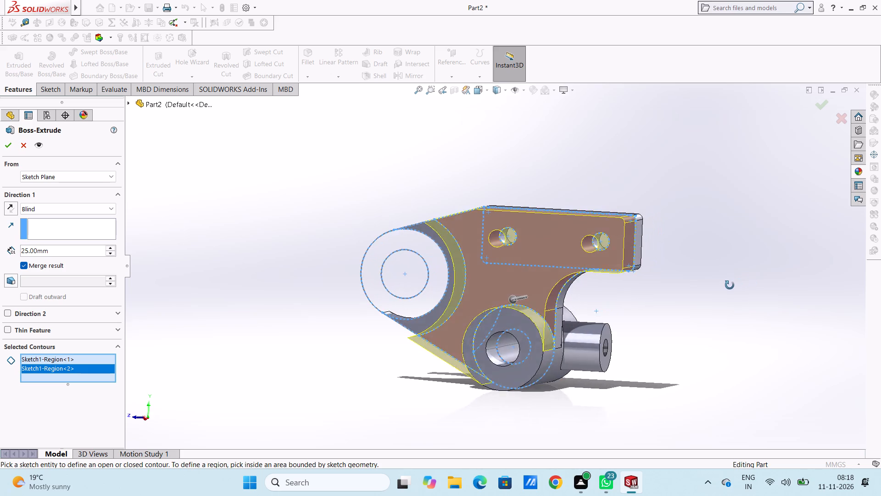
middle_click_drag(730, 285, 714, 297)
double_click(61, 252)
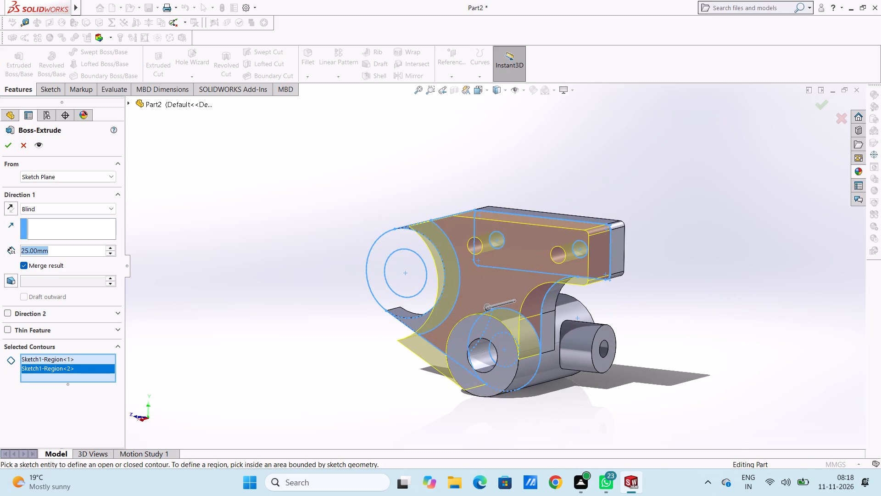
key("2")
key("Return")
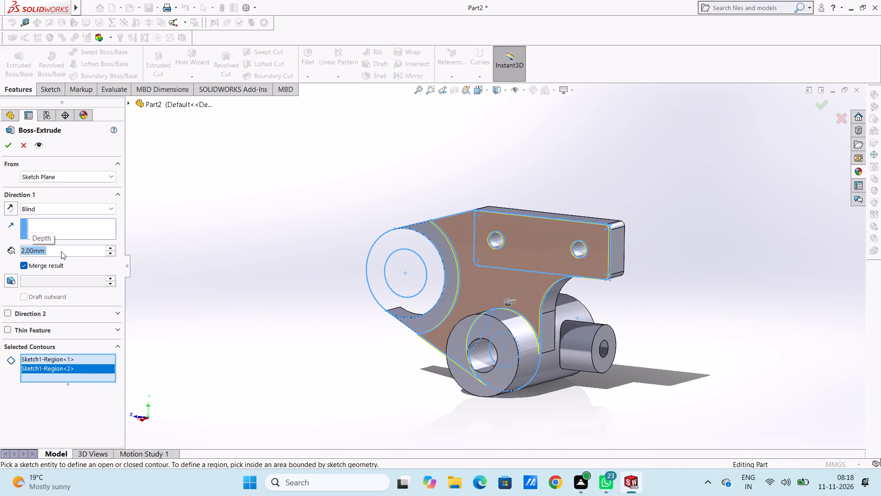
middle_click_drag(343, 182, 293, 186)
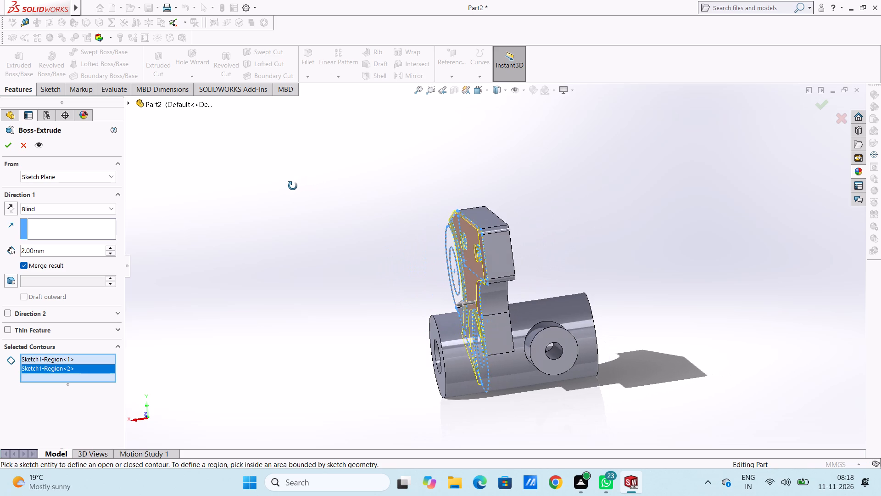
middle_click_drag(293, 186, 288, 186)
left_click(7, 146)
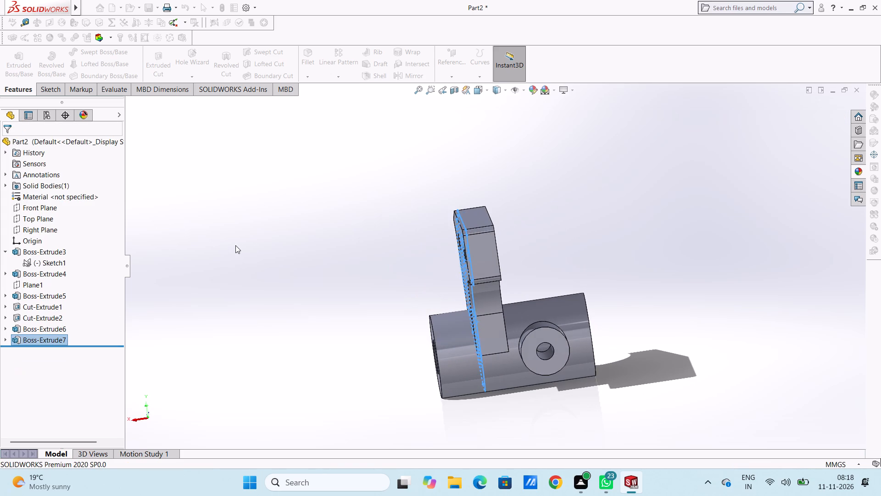
Examine the bracket from several angles, checking the added plate layer around the large arc cutout and the ring boss.
left_click(236, 245)
middle_click_drag(285, 230, 393, 263)
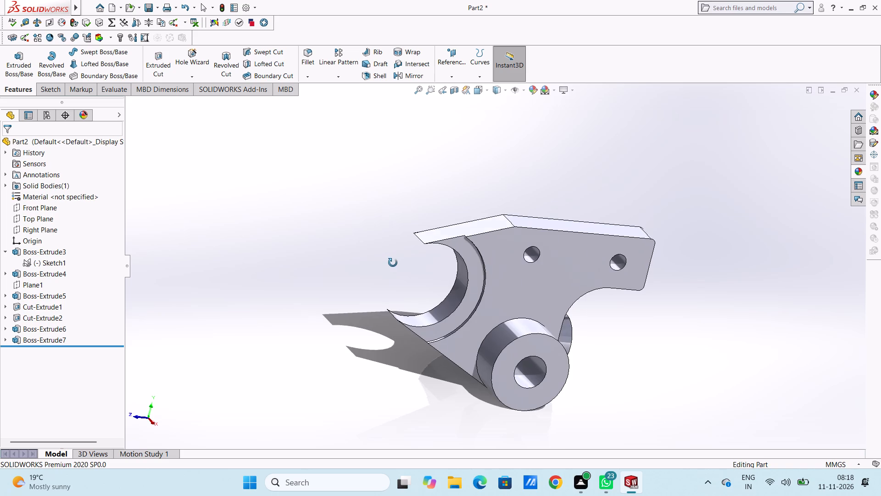
middle_click_drag(393, 263, 342, 266)
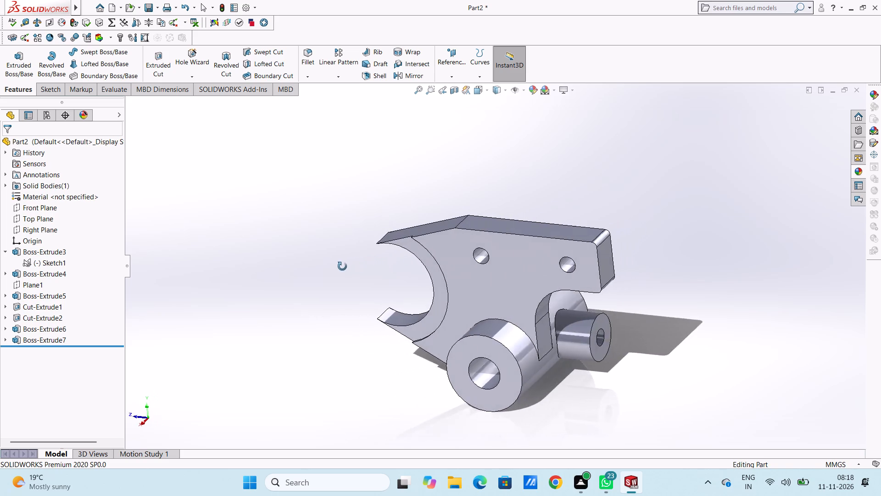
middle_click_drag(342, 266, 331, 293)
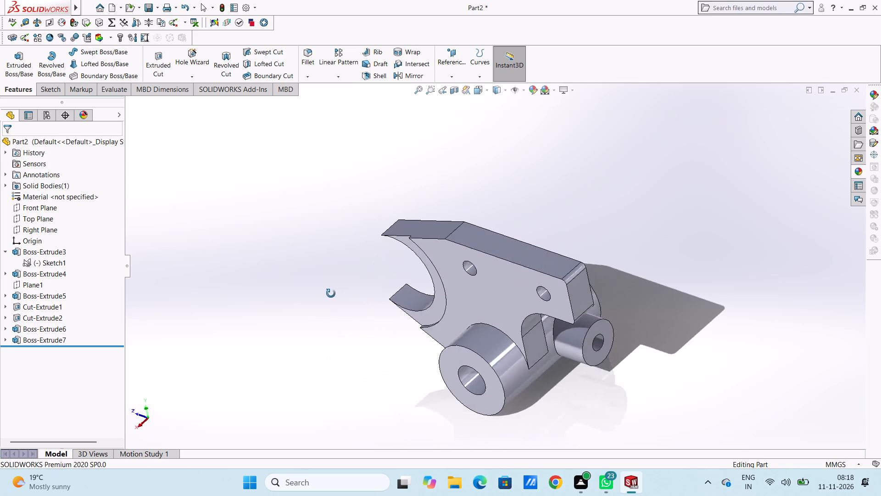
middle_click_drag(331, 293, 380, 229)
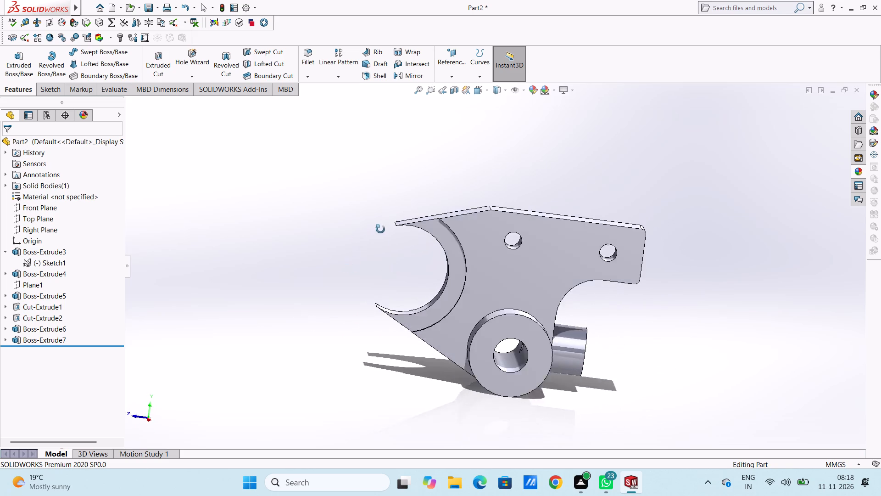
middle_click_drag(380, 229, 347, 245)
middle_click(347, 245)
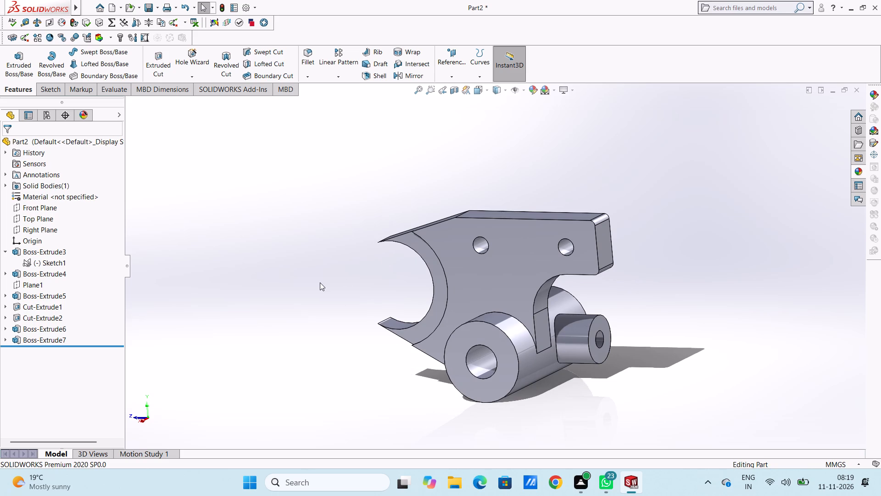
middle_click_drag(340, 247, 380, 281)
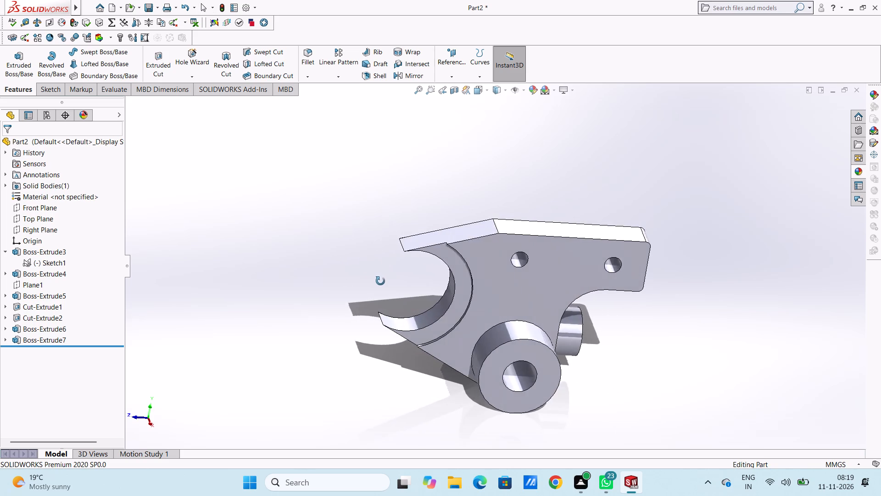
middle_click_drag(380, 281, 373, 265)
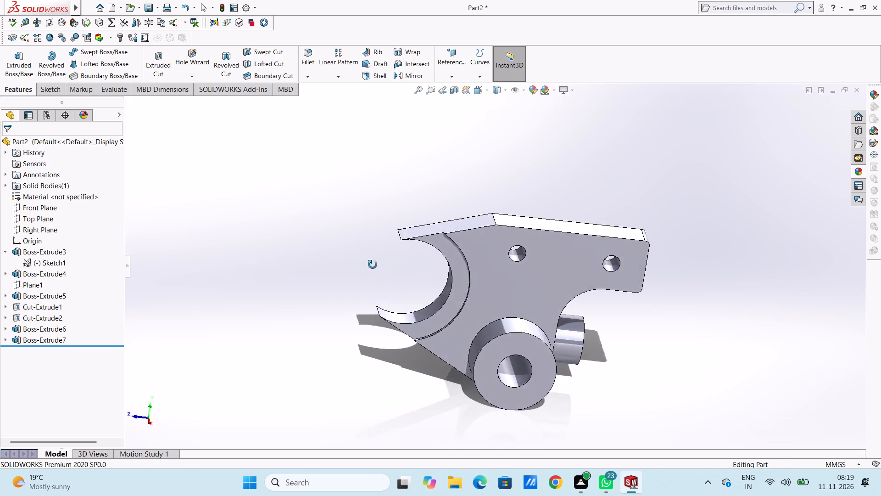
middle_click_drag(373, 265, 357, 260)
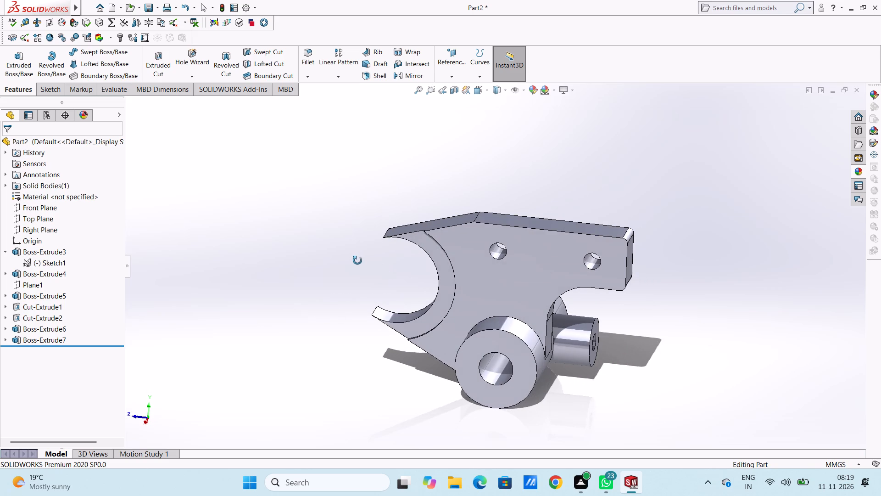
middle_click_drag(357, 260, 355, 248)
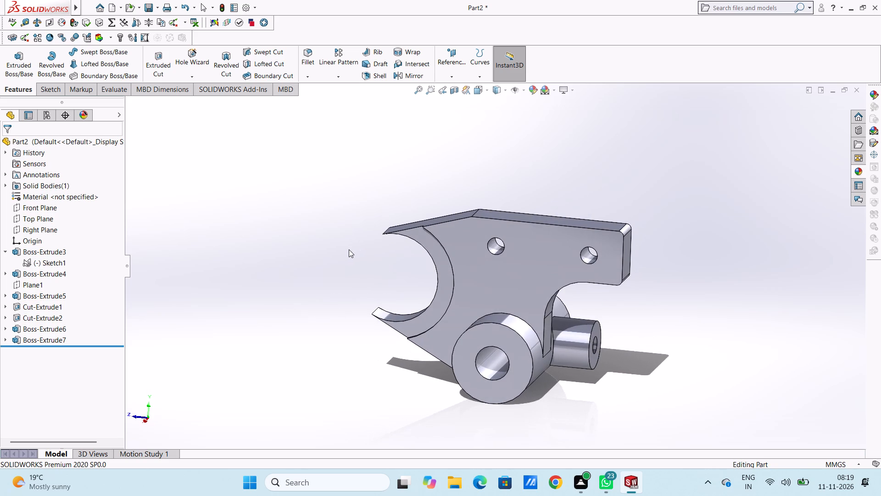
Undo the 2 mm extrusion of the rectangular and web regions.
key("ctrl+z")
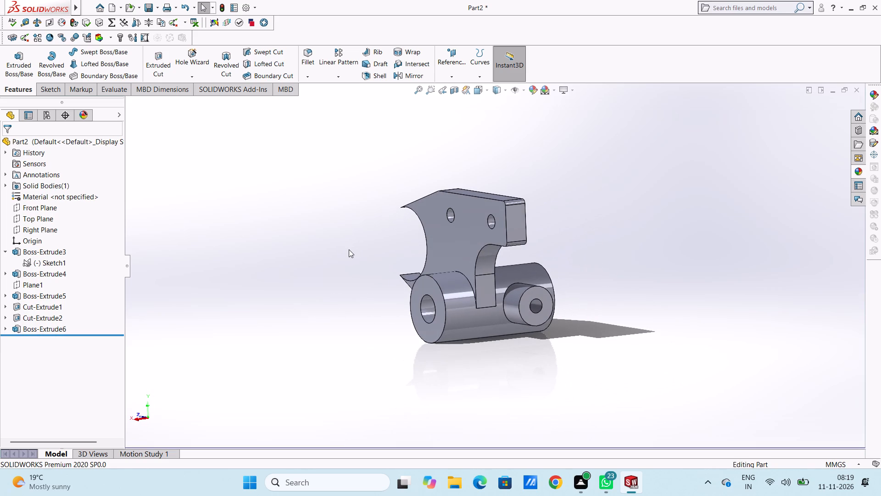
Extrude only Sketch1's two-hole rectangular region 2 mm outward from the plate face to form the raised pad.
left_click(42, 263)
left_click(16, 58)
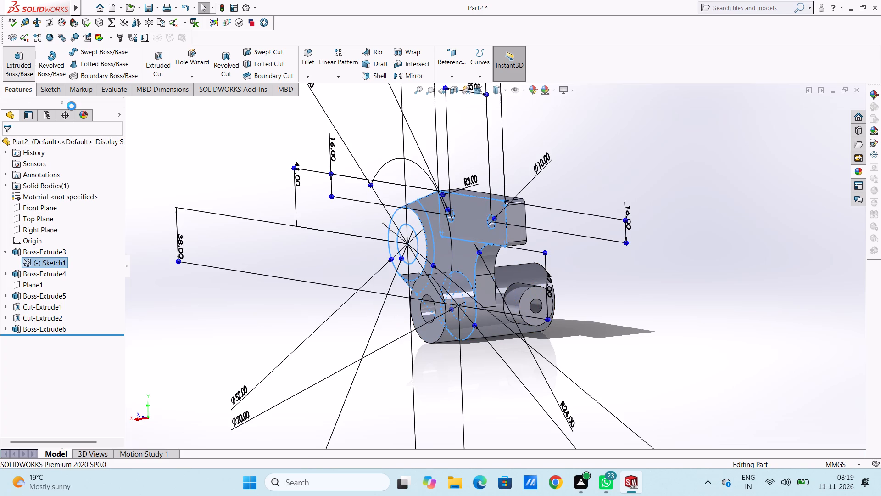
middle_click_drag(267, 214, 323, 209)
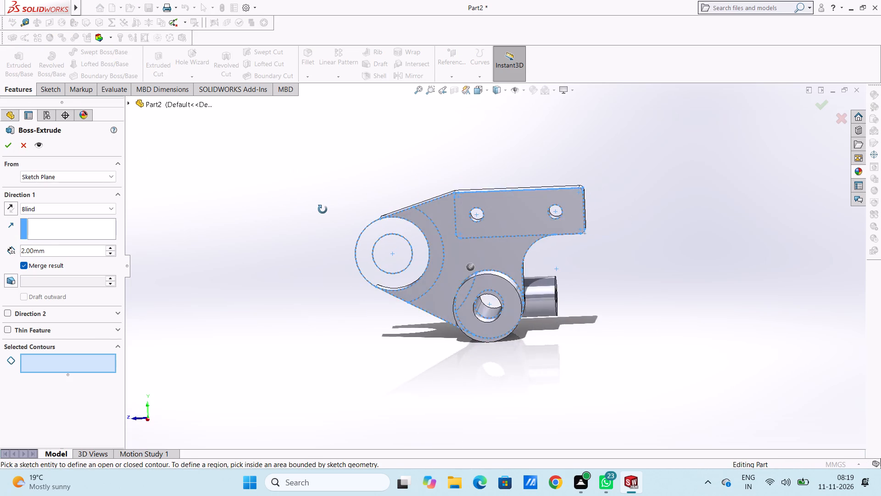
middle_click_drag(323, 209, 321, 209)
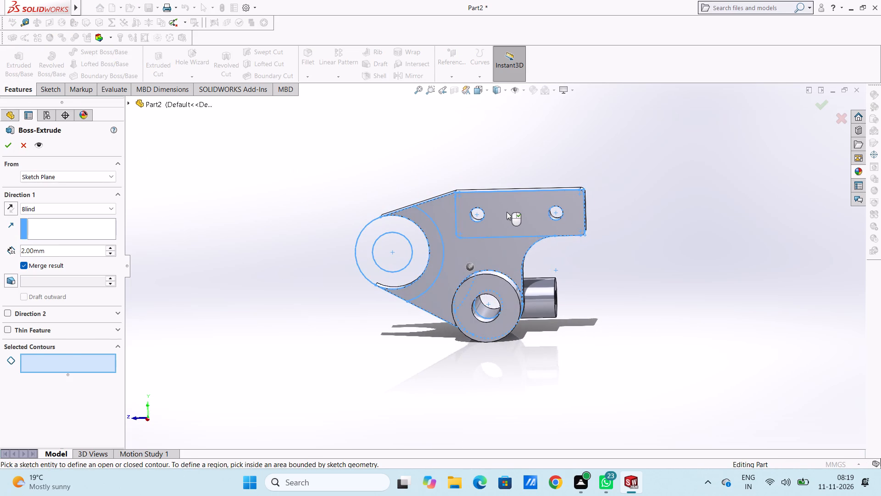
left_click(507, 212)
middle_click_drag(313, 173, 260, 237)
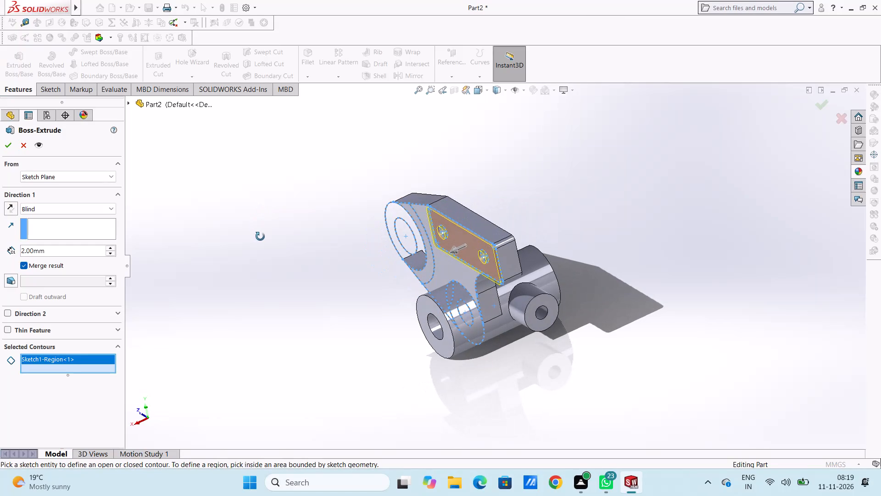
middle_click_drag(260, 237, 262, 237)
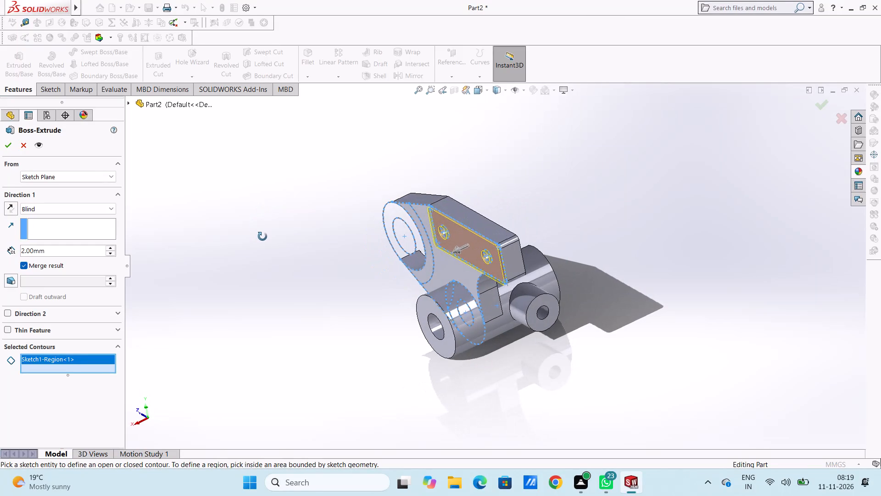
middle_click_drag(262, 237, 263, 237)
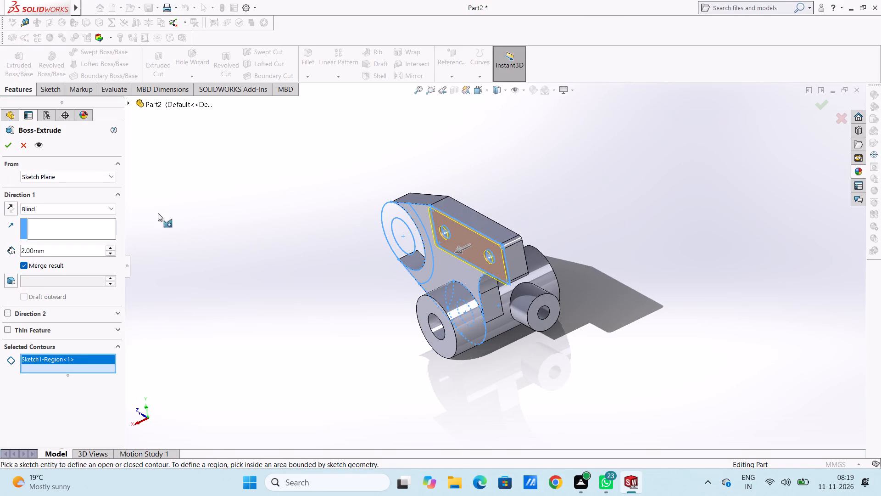
left_click(11, 140)
left_click(206, 237)
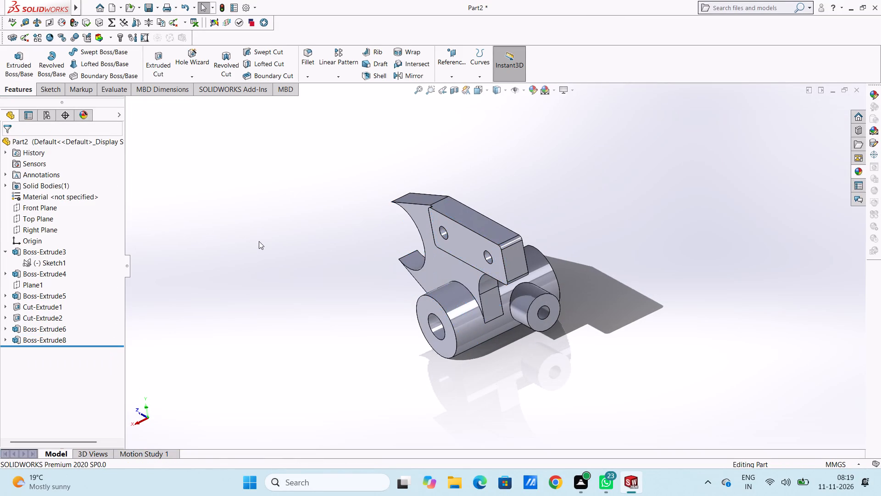
Extrude Sketch1's upper ring region 56 mm outward on the pad side, leaving out the adjoining crescent region and keeping the bore open.
middle_click_drag(259, 241, 302, 230)
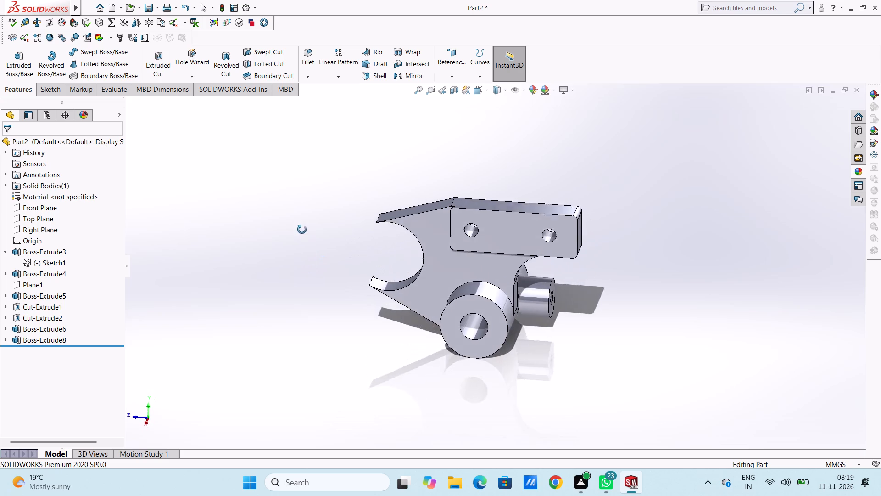
middle_click_drag(302, 230, 276, 235)
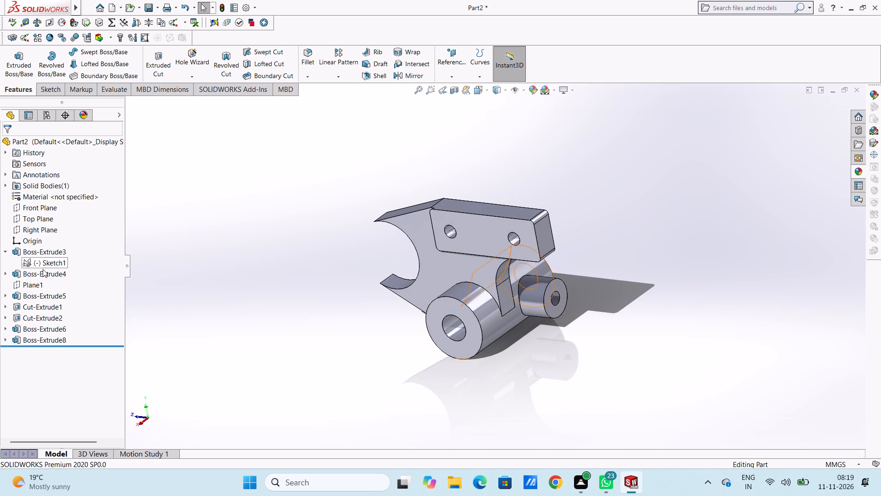
left_click(46, 264)
left_click(22, 66)
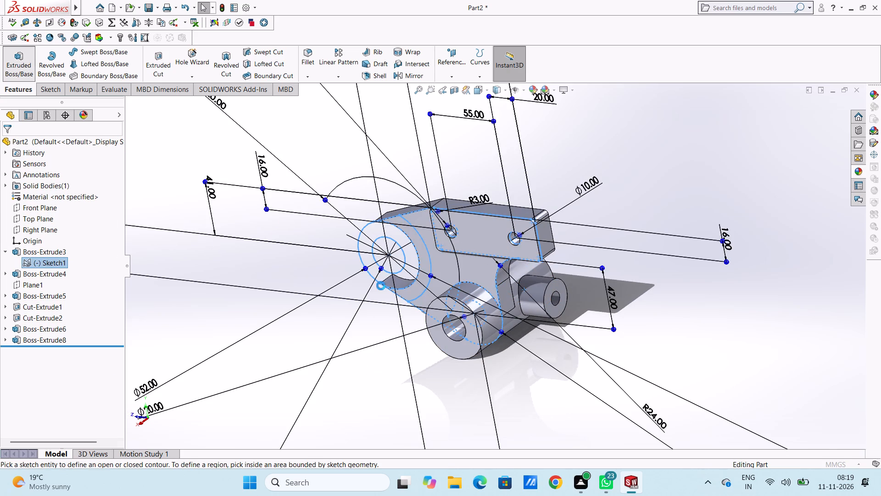
scroll(426, 255, "down", 4)
middle_click_drag(466, 254, 487, 248)
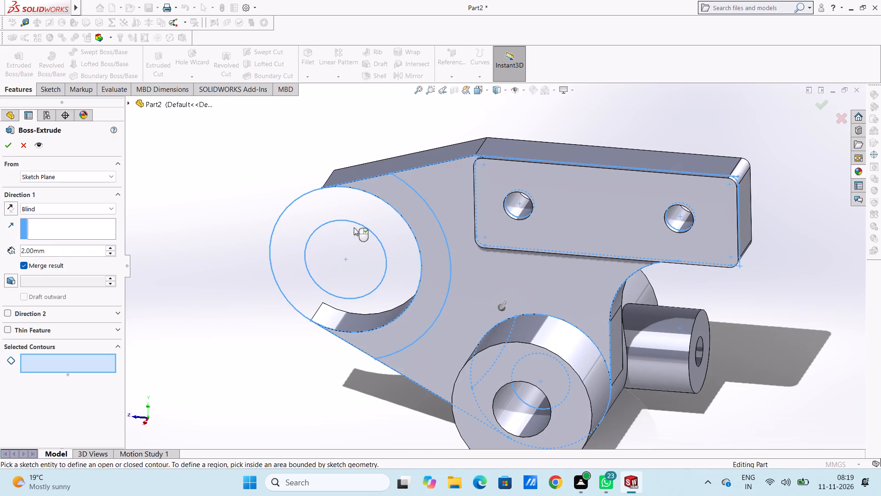
left_click(369, 217)
left_click(401, 195)
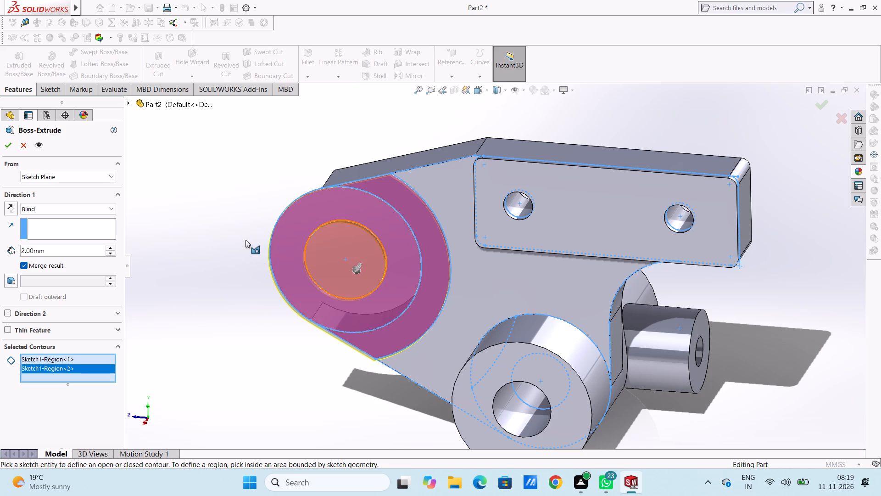
scroll(247, 242, "up", 3)
middle_click_drag(329, 266, 293, 302)
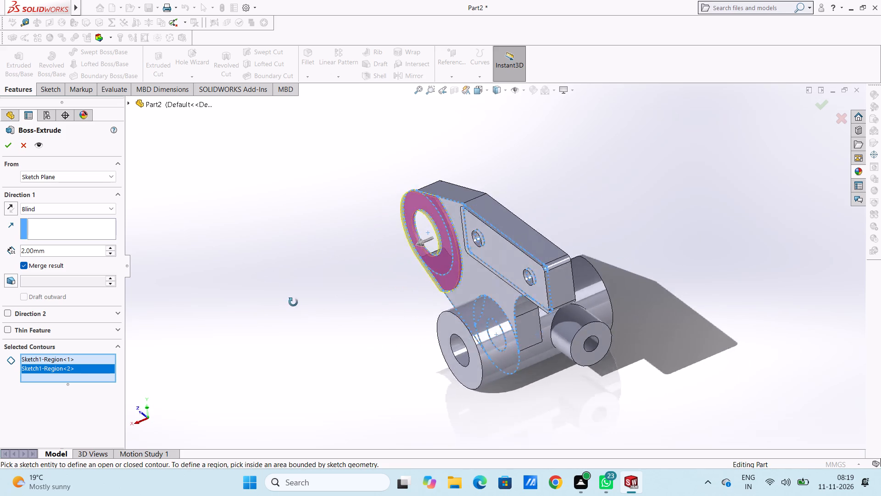
middle_click_drag(293, 302, 310, 300)
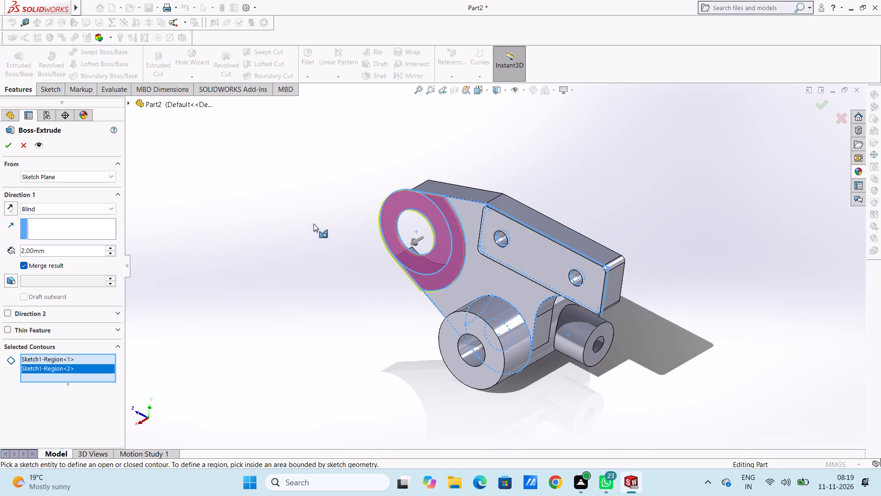
middle_click_drag(307, 200, 370, 351)
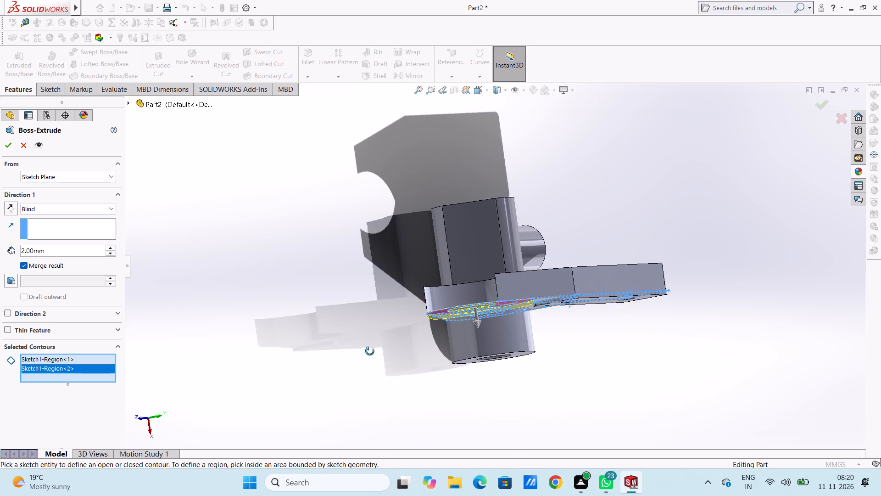
middle_click_drag(370, 351, 360, 287)
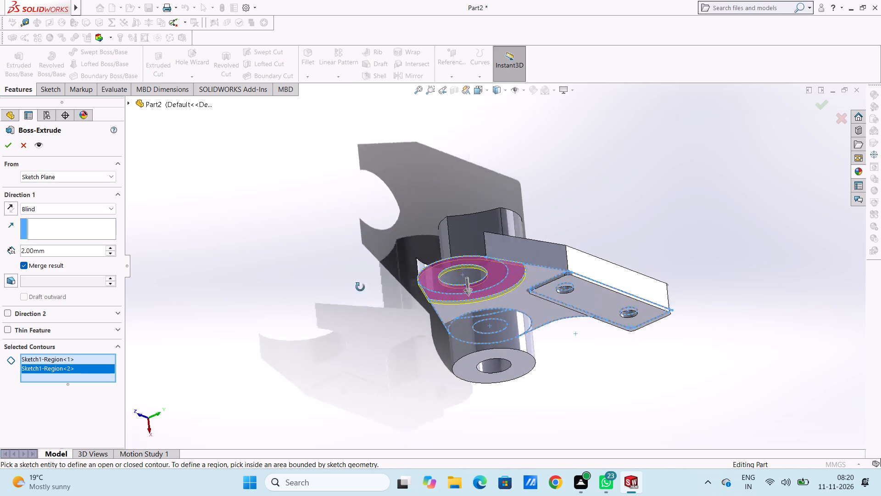
middle_click_drag(360, 287, 327, 199)
middle_click_drag(318, 325, 257, 271)
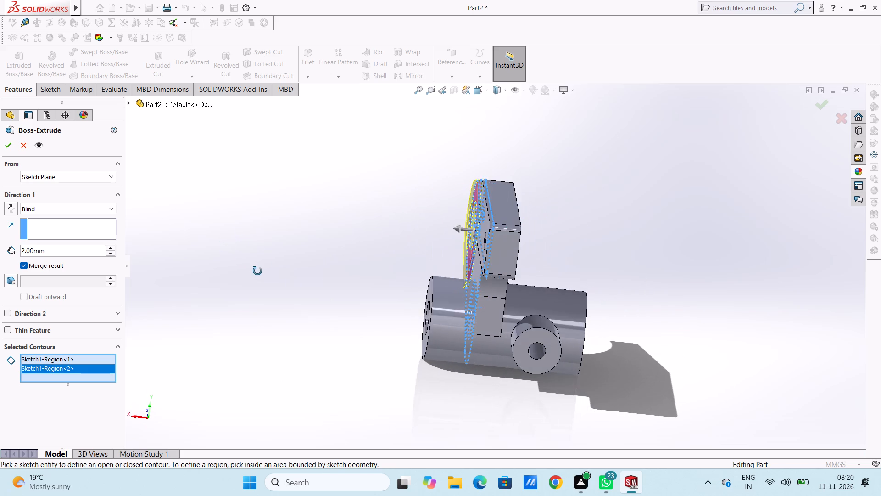
middle_click_drag(257, 271, 261, 275)
double_click(72, 251)
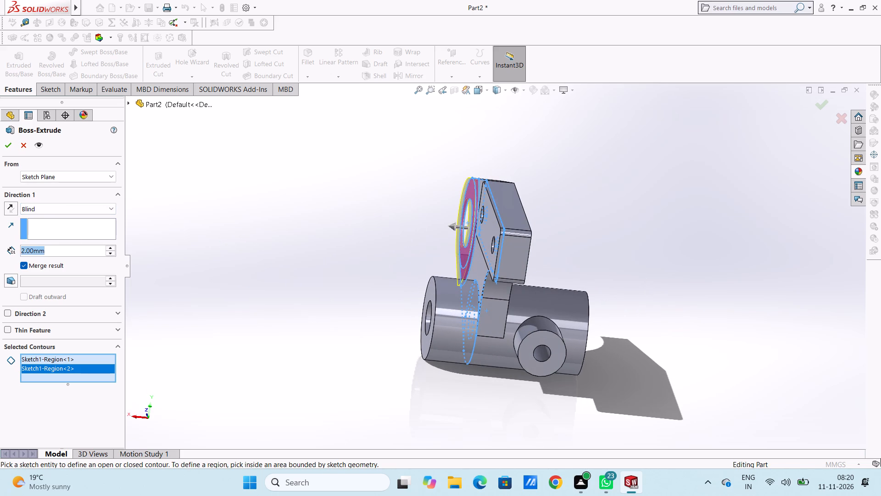
type("56")
key("Return")
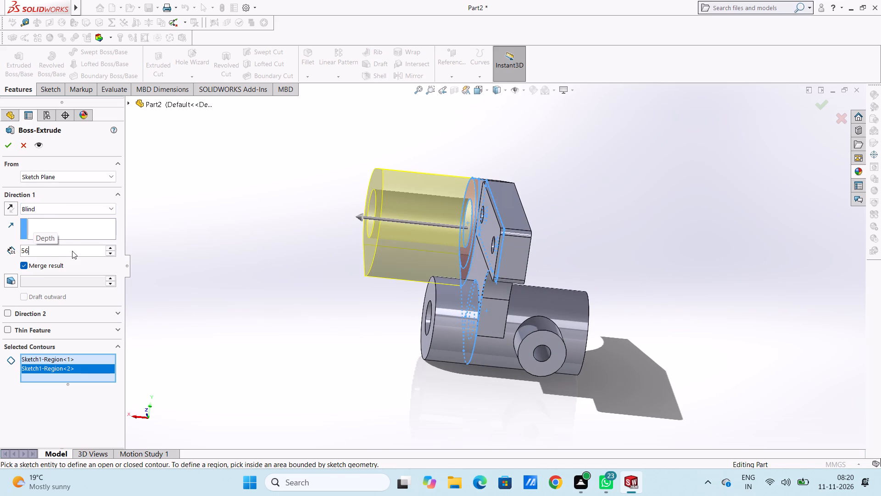
middle_click_drag(271, 194, 340, 245)
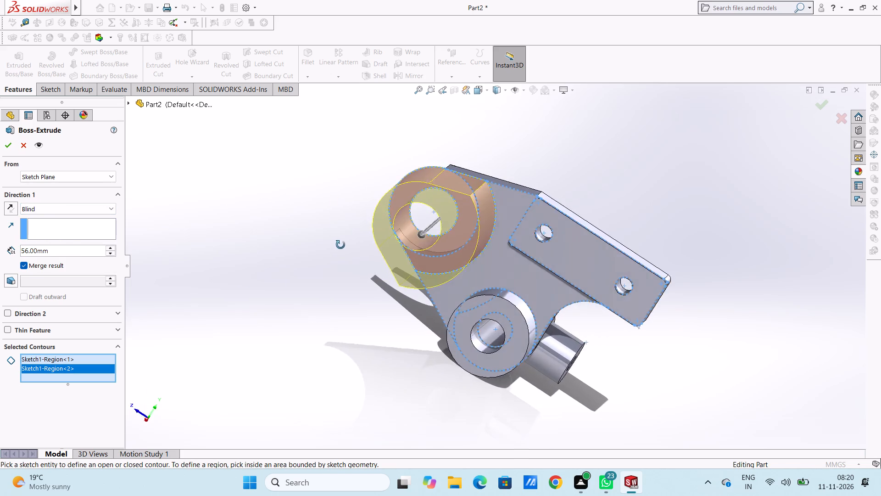
middle_click_drag(340, 245, 311, 239)
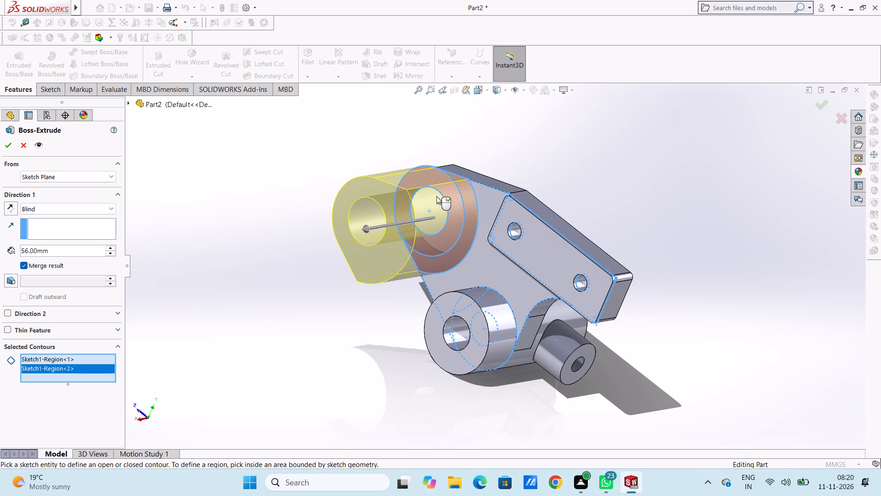
left_click(466, 194)
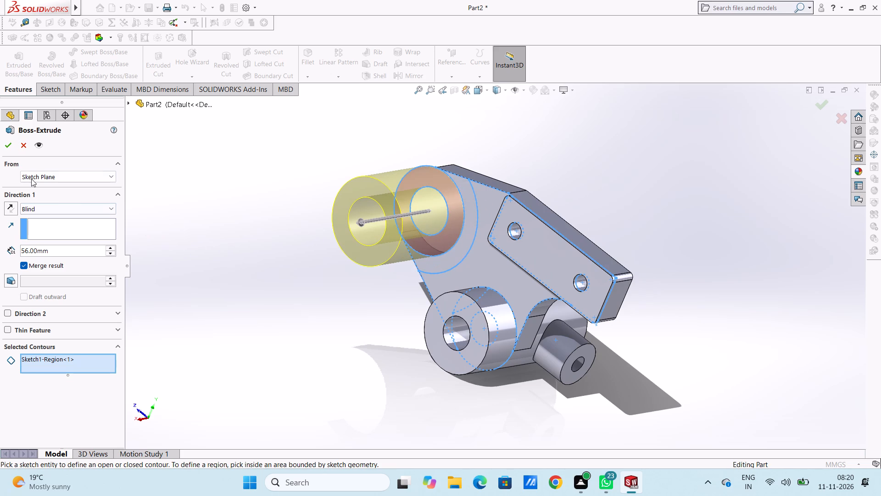
left_click(8, 144)
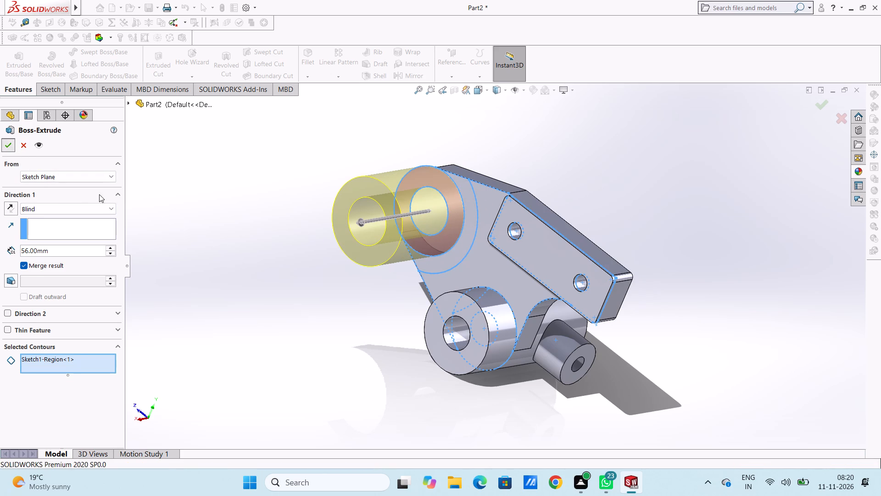
left_click(206, 226)
Extrude Sketch1's crescent region around the upper ring boss outward on the pad side to a depth of 61-36 (25 mm), merging the result.
middle_click_drag(235, 241, 217, 234)
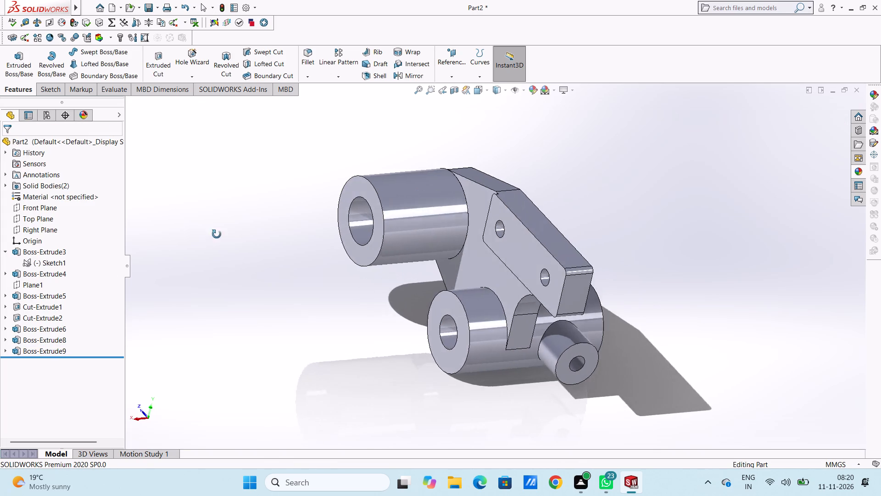
middle_click_drag(217, 234, 222, 217)
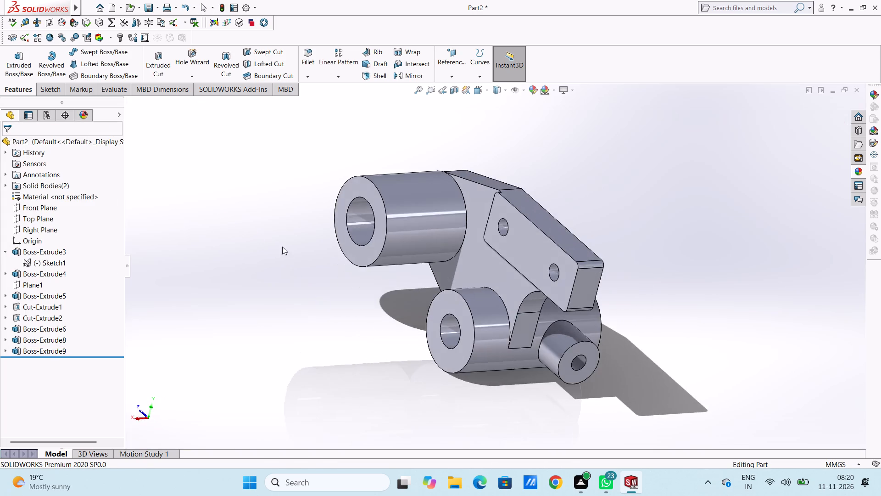
middle_click_drag(362, 302, 292, 289)
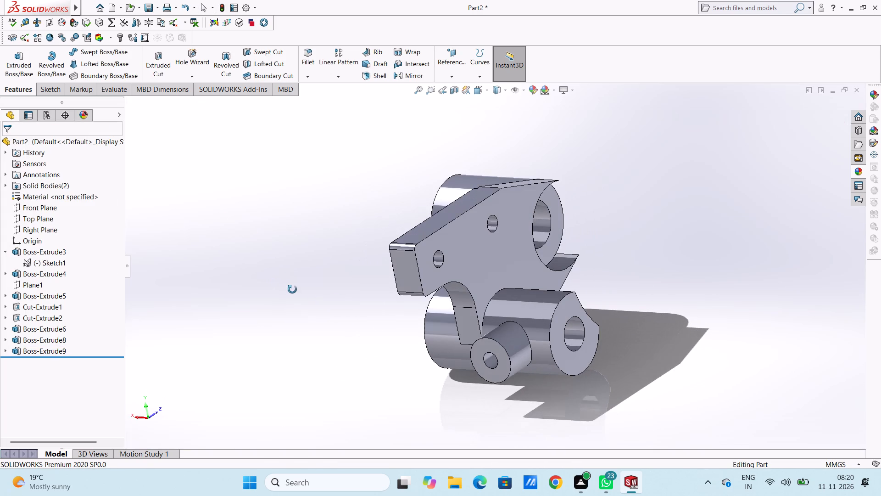
middle_click_drag(292, 289, 333, 317)
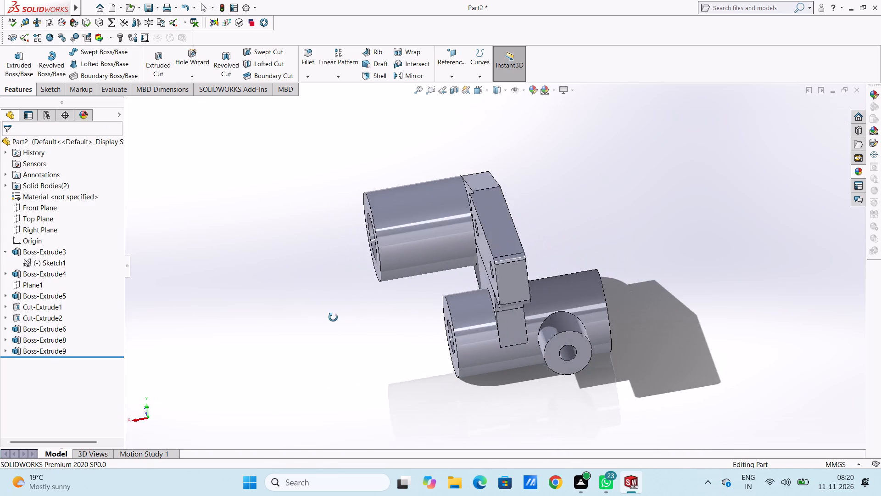
middle_click_drag(333, 317, 337, 320)
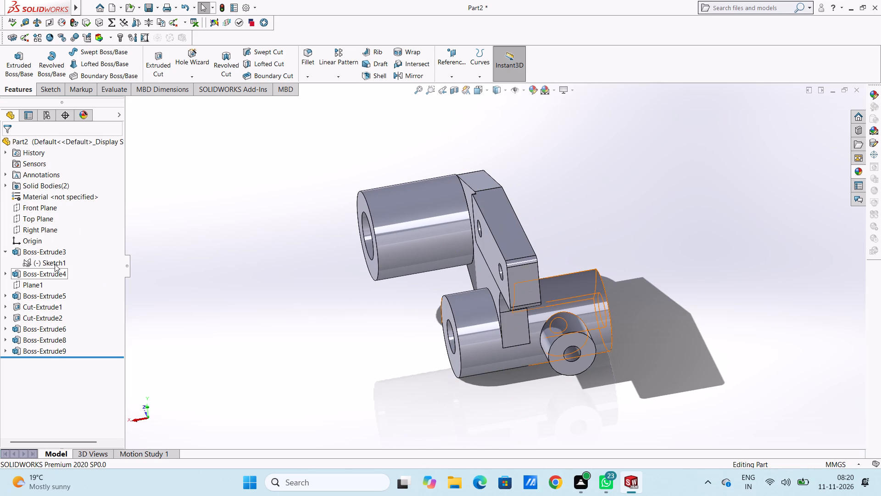
left_click(56, 263)
left_click(18, 47)
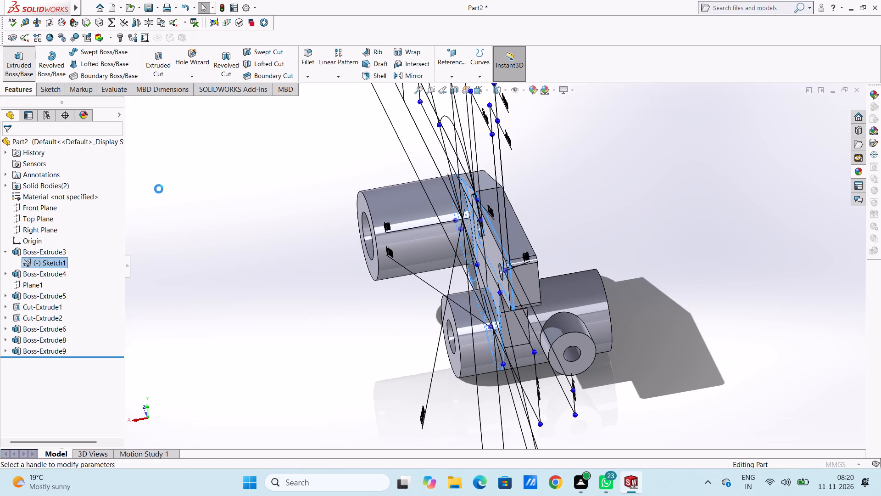
scroll(504, 229, "down", 4)
middle_click_drag(501, 225, 537, 216)
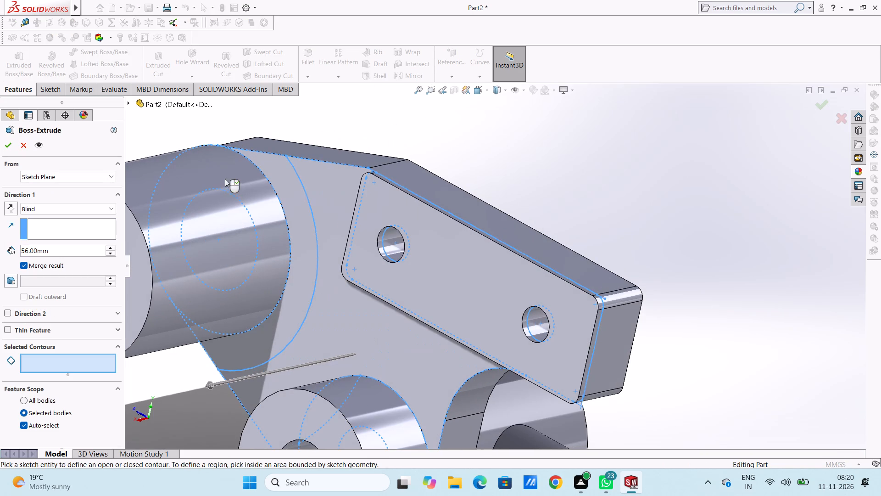
left_click(284, 186)
scroll(295, 211, "up", 4)
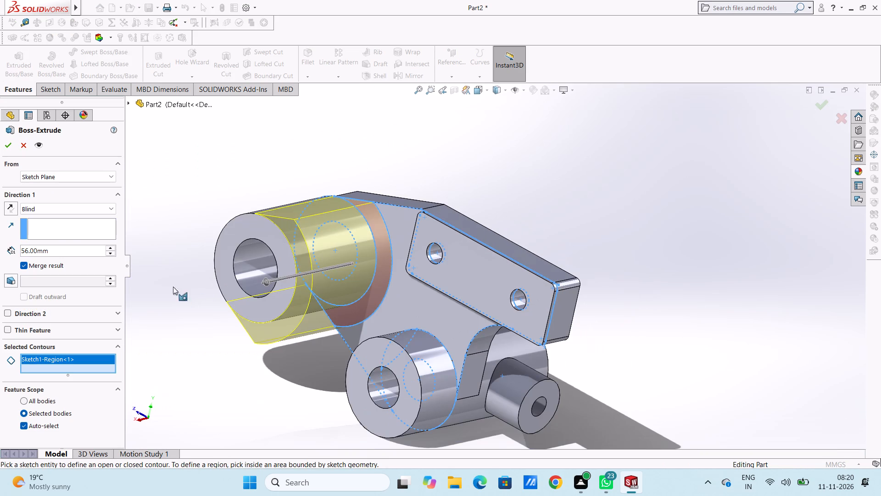
double_click(74, 252)
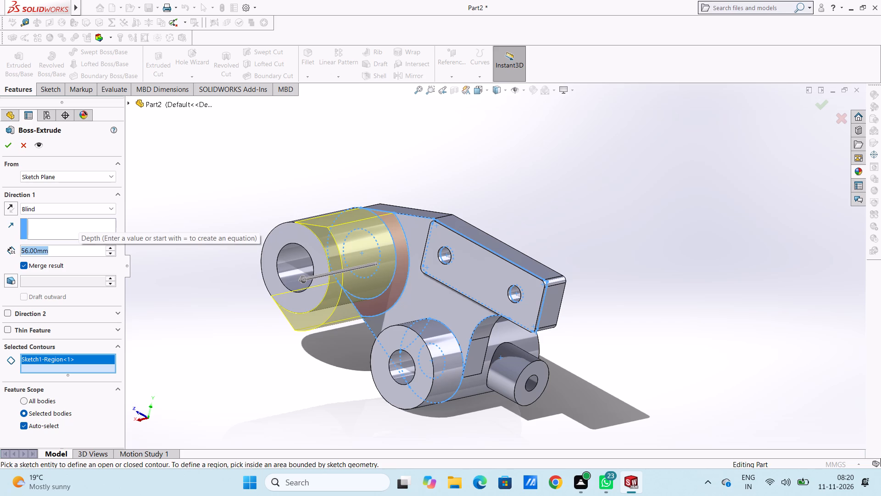
type("10")
key("Return")
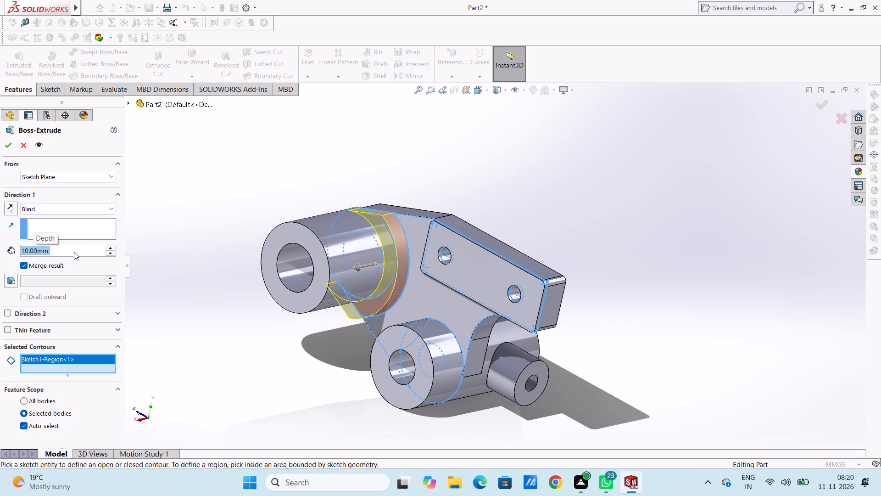
middle_click_drag(648, 241, 600, 264)
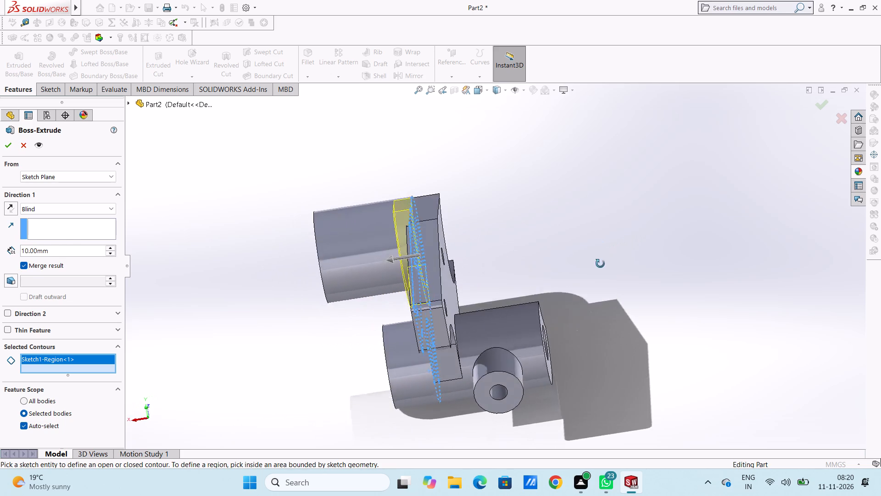
middle_click_drag(600, 264, 598, 295)
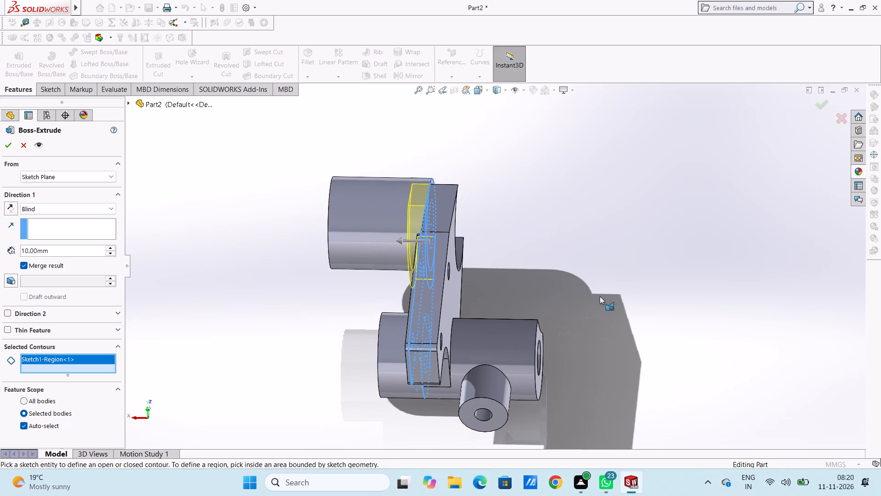
middle_click_drag(539, 265, 545, 262)
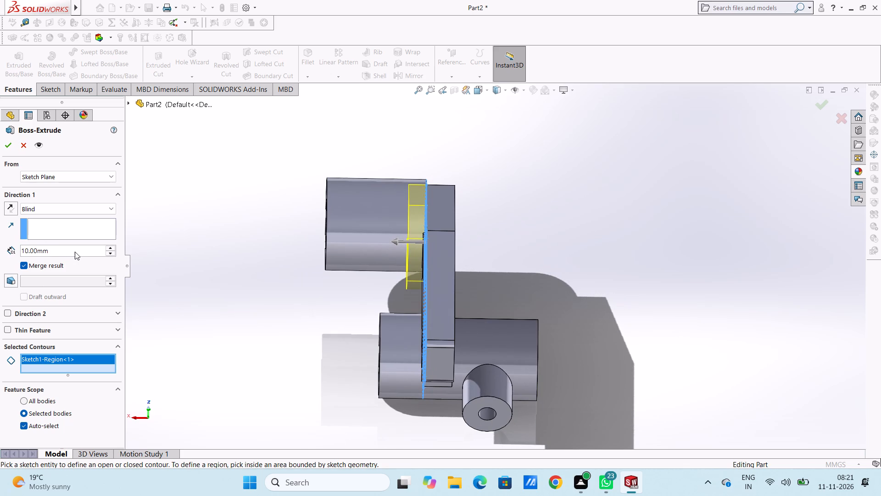
double_click(75, 252)
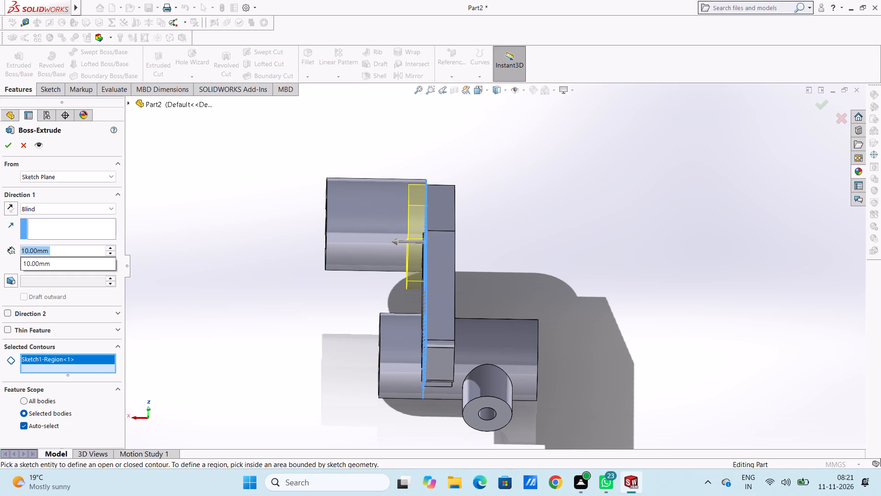
type("61-")
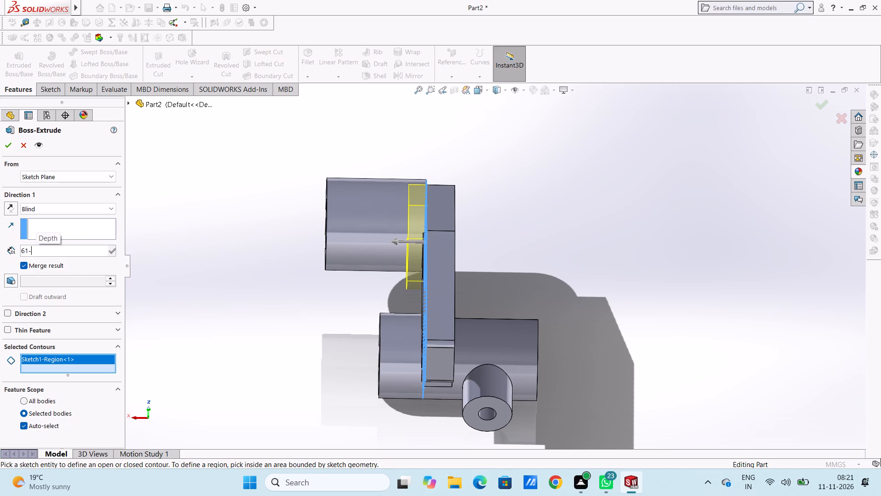
type("36")
key("Return")
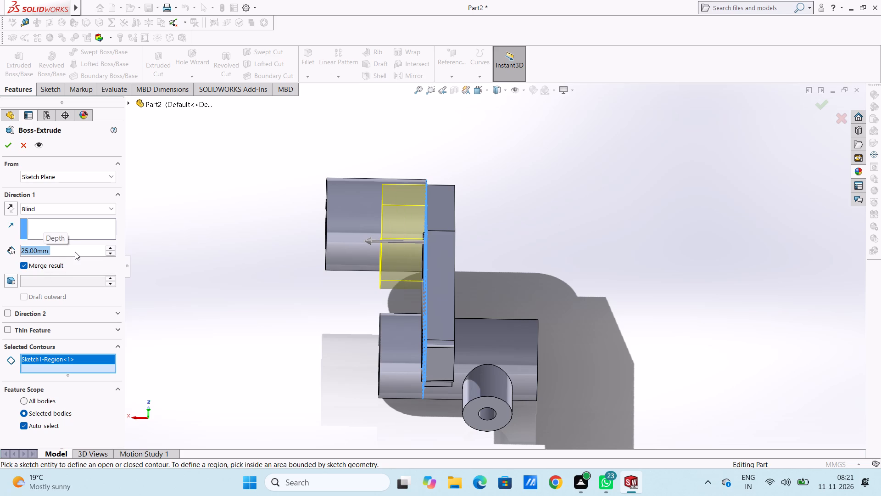
left_click(6, 148)
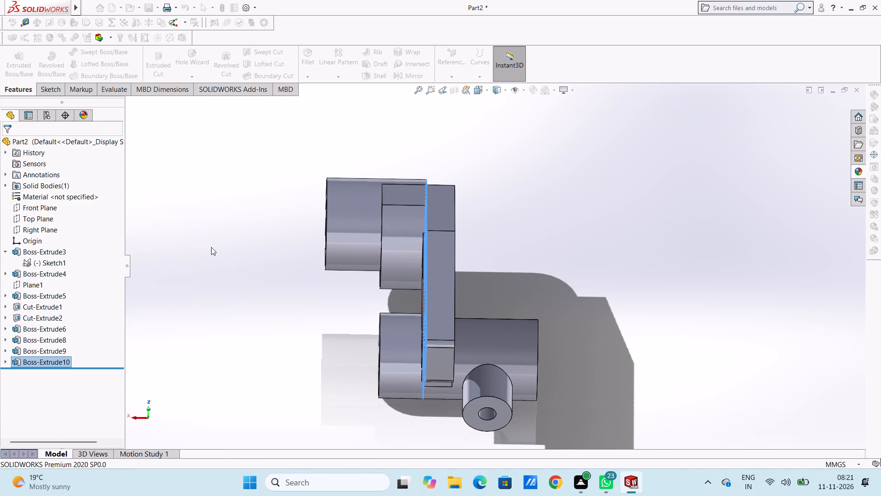
left_click(214, 248)
Examine the bracket from several angles, checking the crescent support around the upper ring boss against the plate and lower boss.
scroll(232, 267, "up", 3)
middle_click_drag(351, 315, 311, 262)
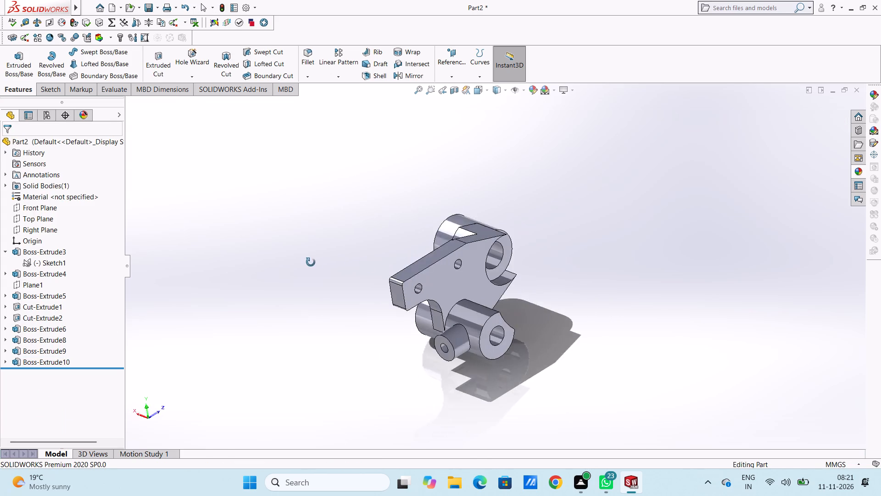
middle_click_drag(311, 262, 328, 279)
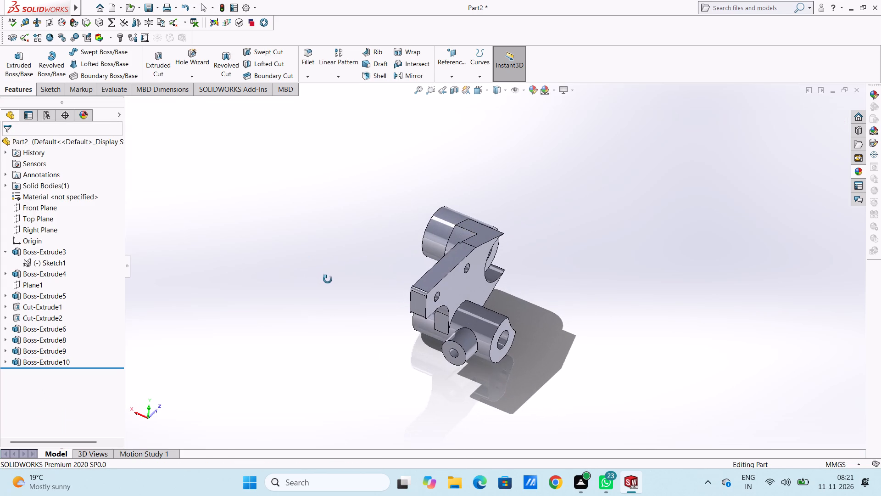
middle_click_drag(328, 279, 364, 338)
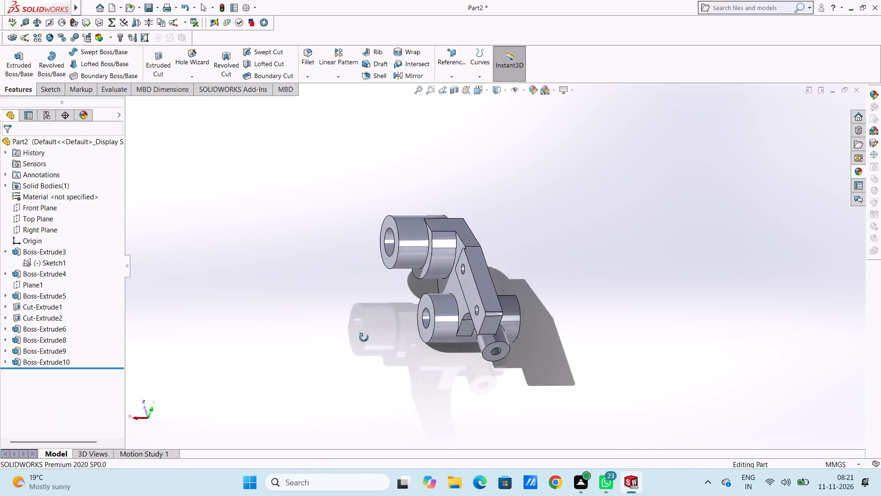
middle_click_drag(364, 338, 385, 308)
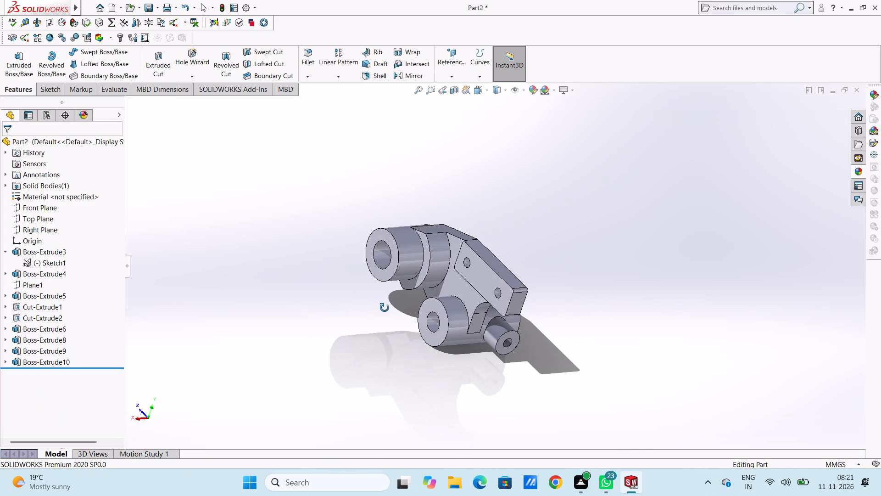
middle_click_drag(385, 308, 385, 308)
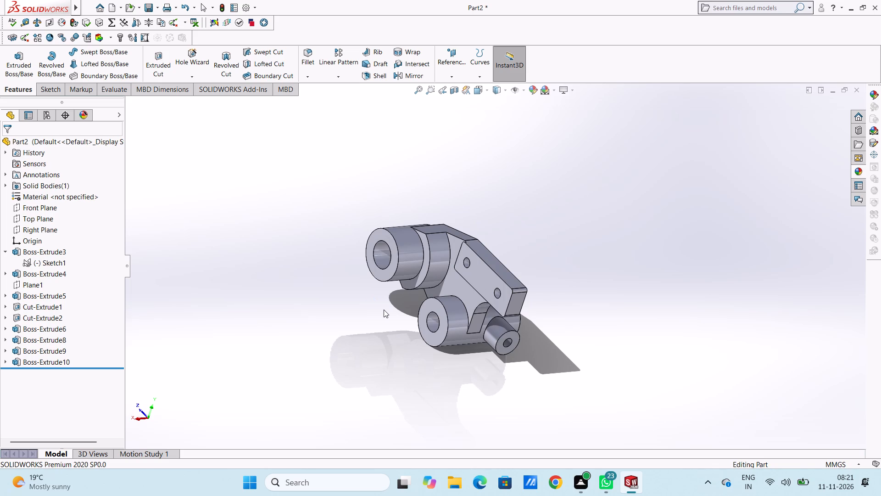
middle_click_drag(390, 367, 382, 362)
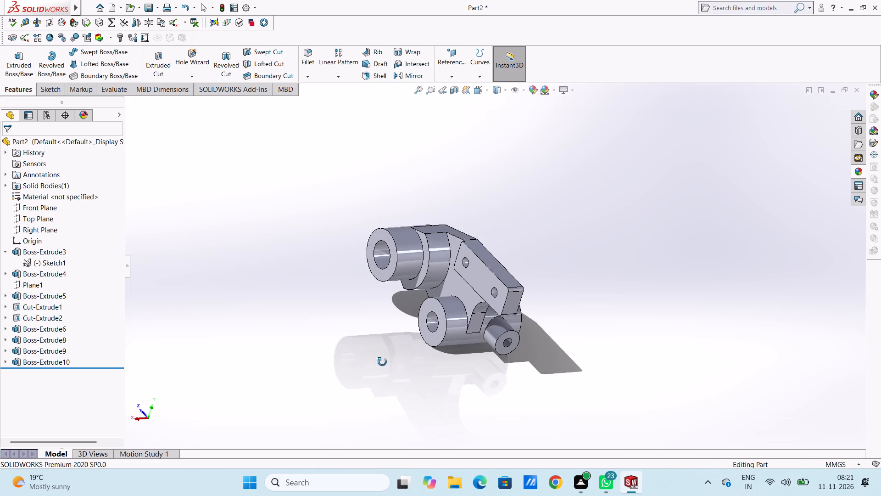
middle_click_drag(382, 362, 425, 303)
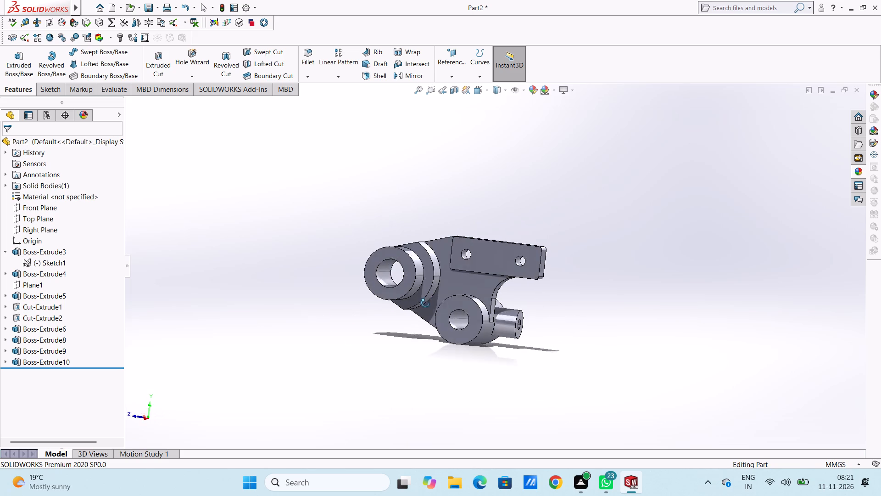
middle_click_drag(425, 303, 395, 310)
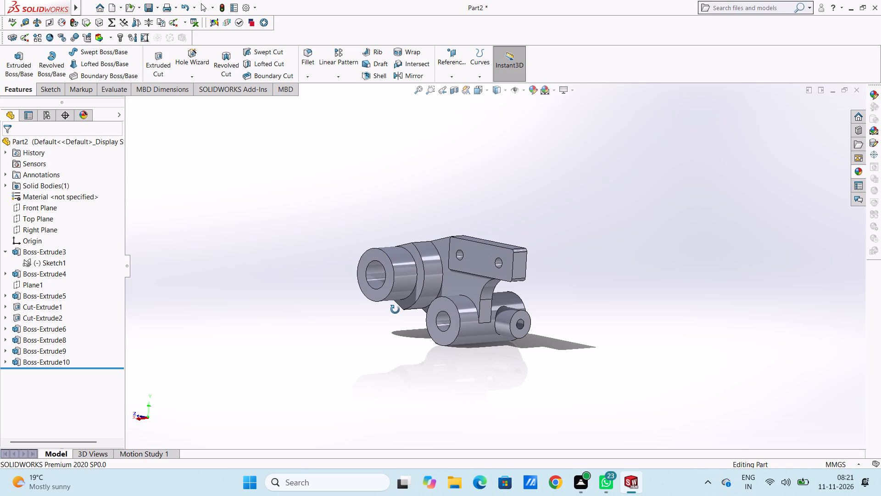
middle_click_drag(395, 310, 448, 305)
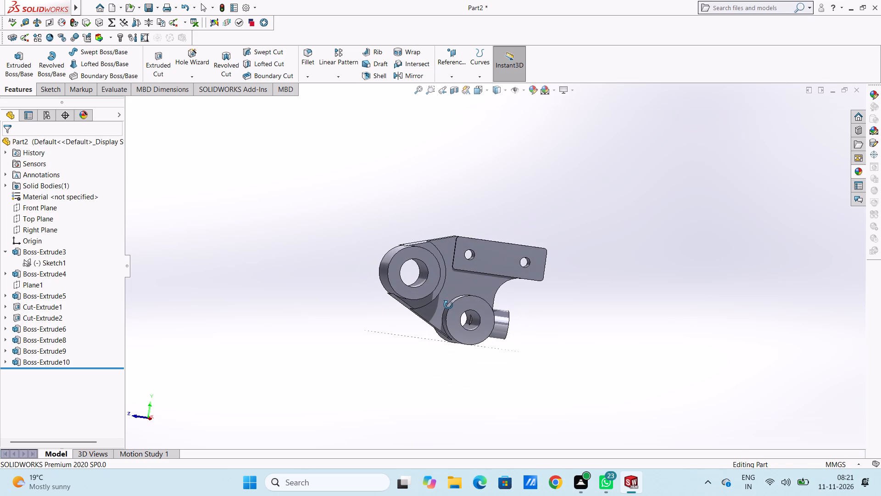
middle_click_drag(448, 305, 365, 310)
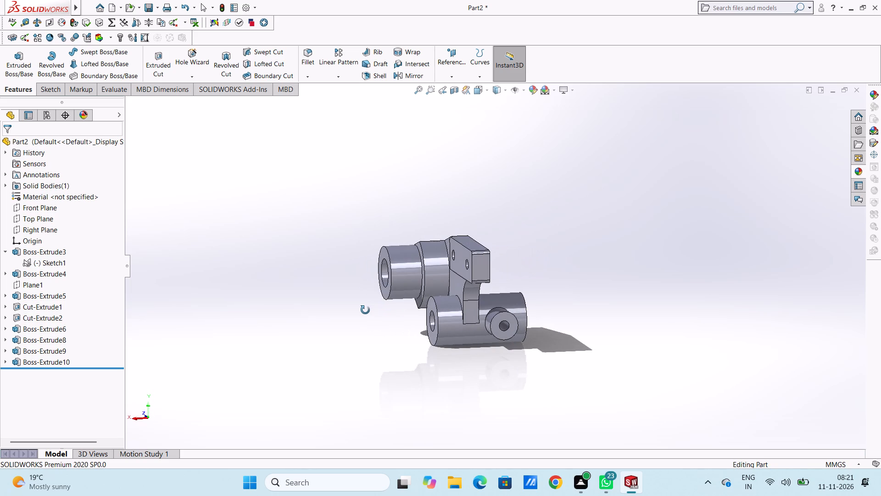
middle_click_drag(365, 310, 447, 311)
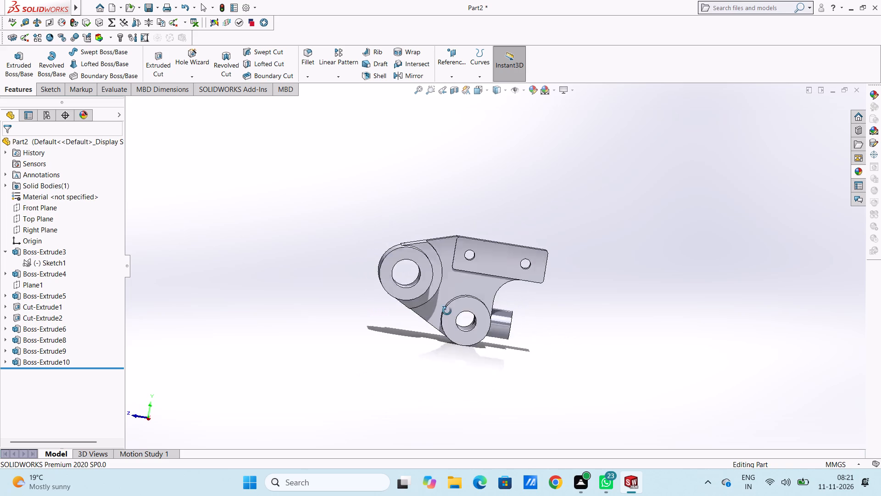
middle_click_drag(447, 311, 401, 326)
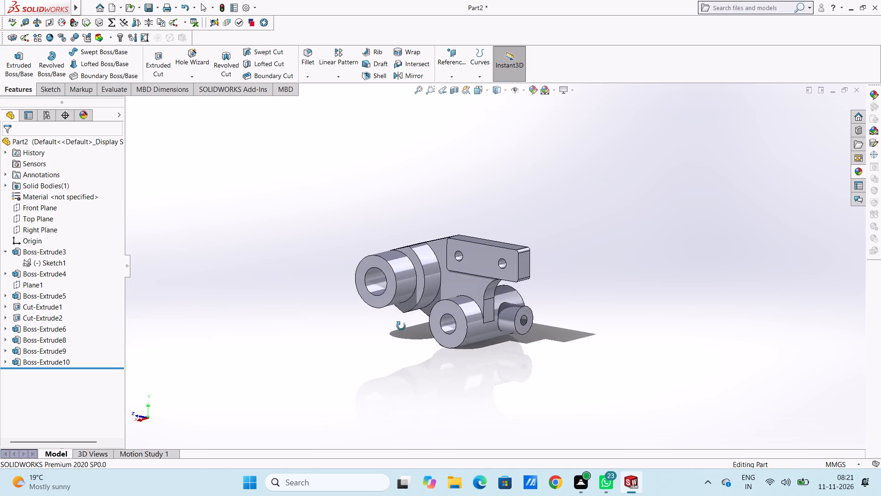
middle_click_drag(401, 326, 417, 337)
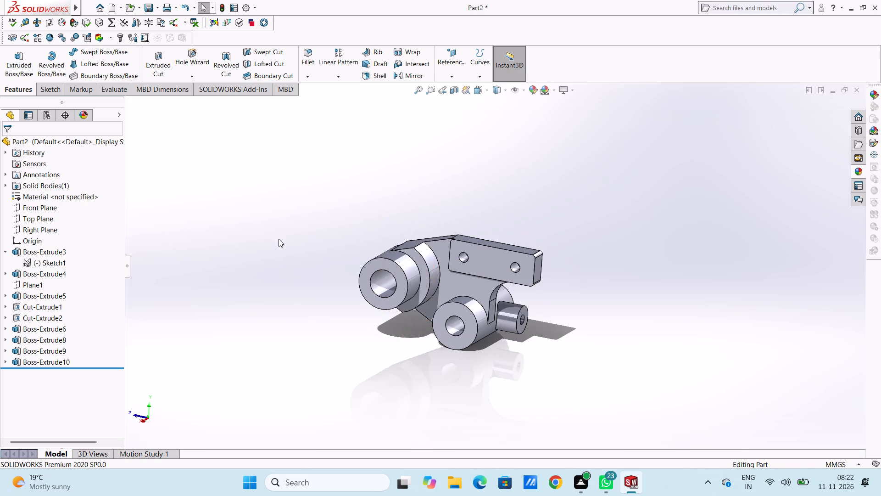
middle_click_drag(281, 239, 301, 243)
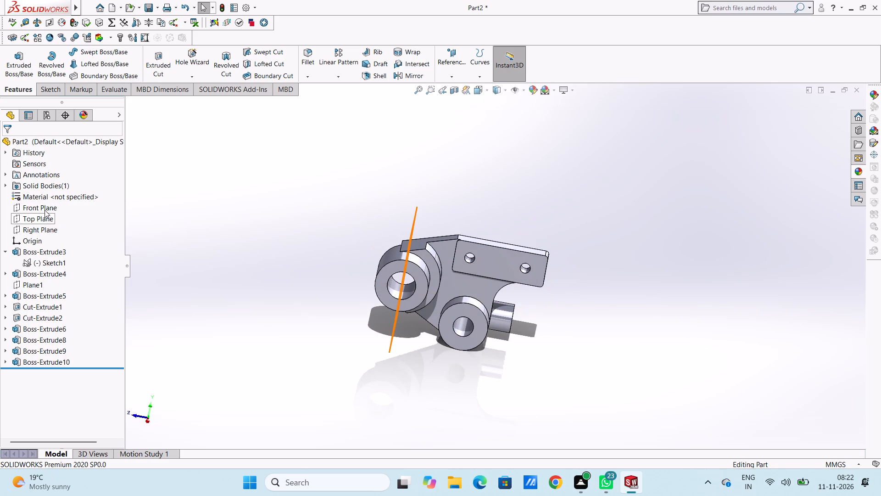
Sketch a circle about 7.7 mm in diameter on the Front Plane, level with the origin near the upper boss's free end.
left_click(45, 210)
left_click(52, 195)
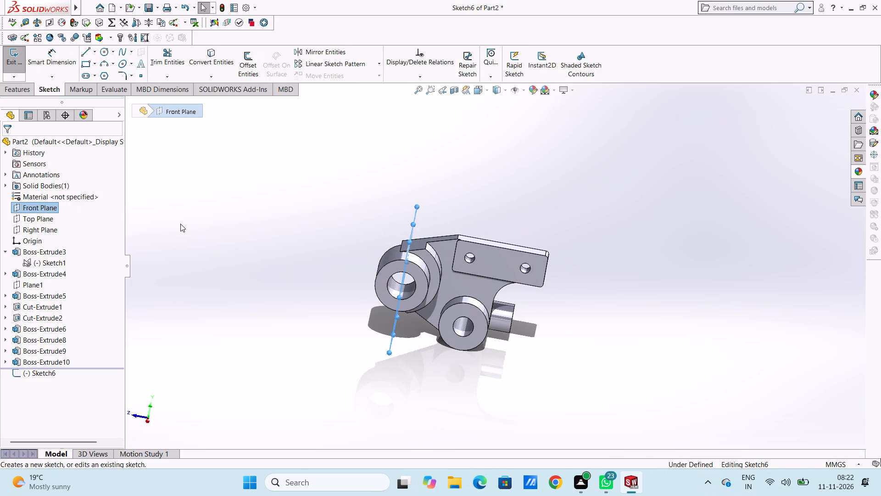
left_click(226, 232)
key("ctrl+1")
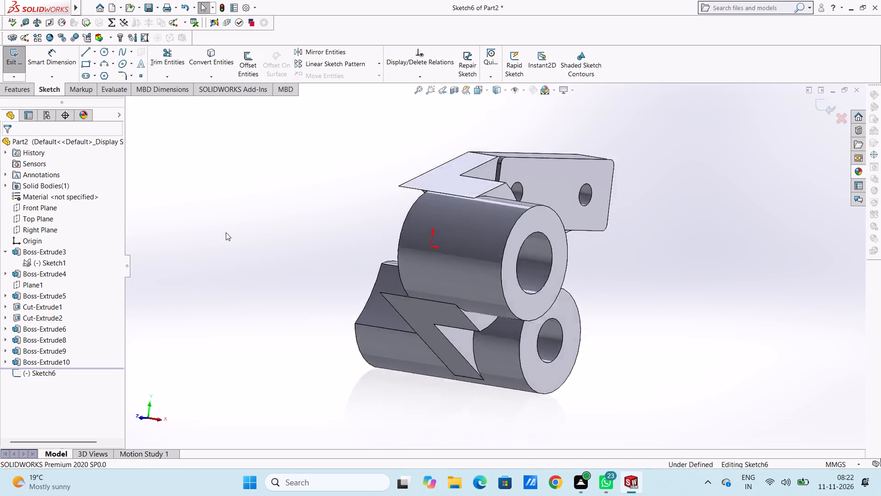
key("ctrl+2")
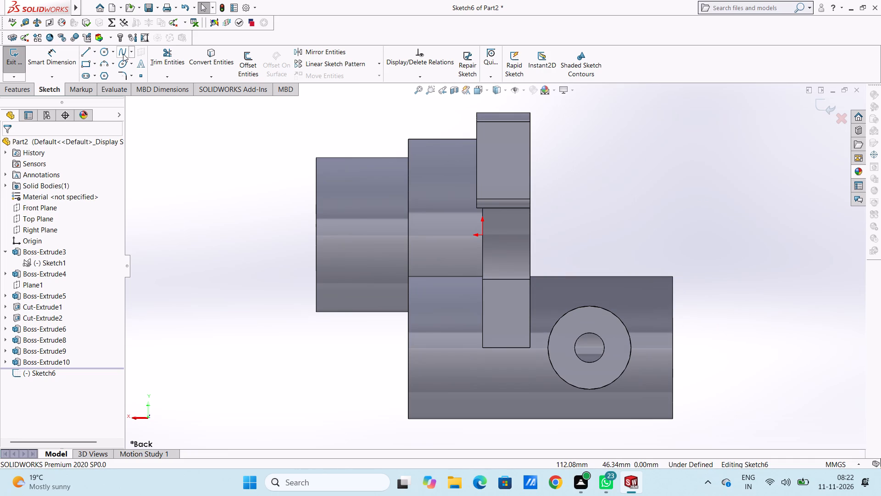
left_click(103, 51)
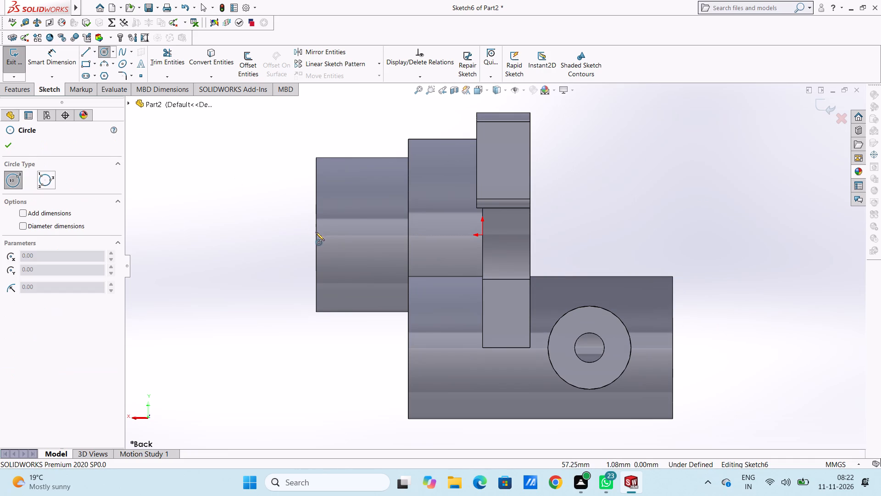
left_click(345, 234)
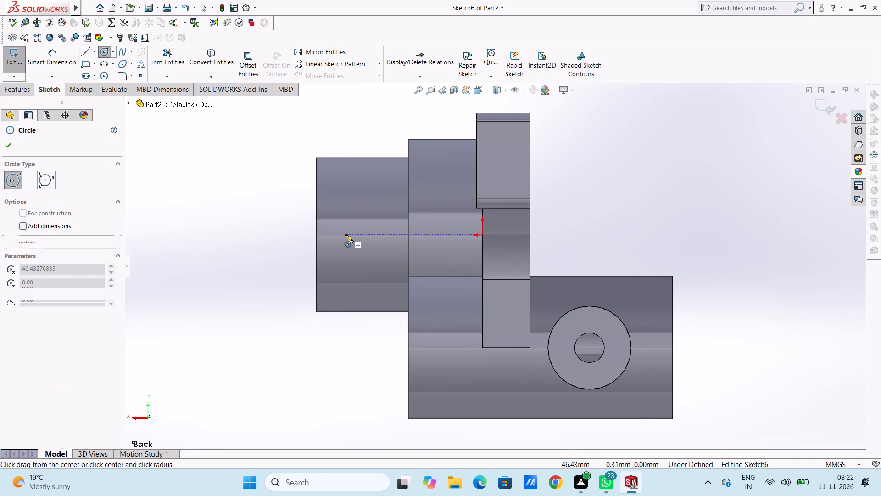
left_click(352, 243)
right_click(260, 206)
left_click(268, 212)
left_click(246, 226)
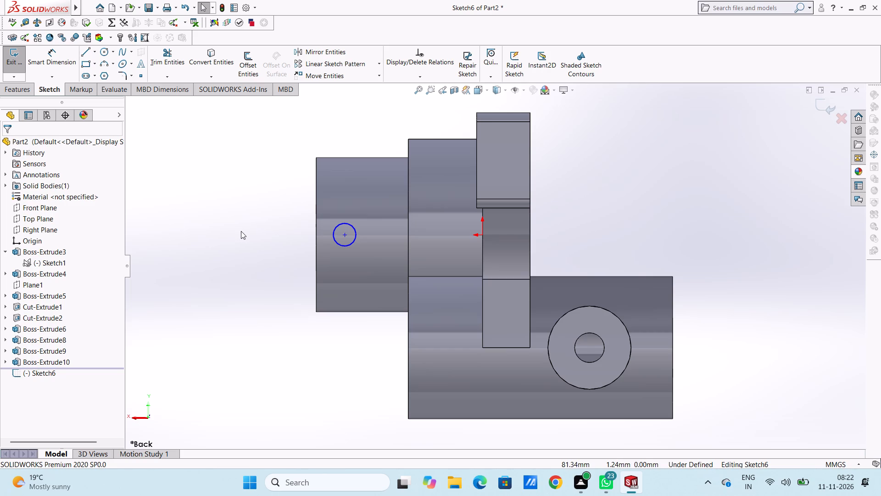
Dimension the new circle's diameter as 10 mm.
left_click(65, 54)
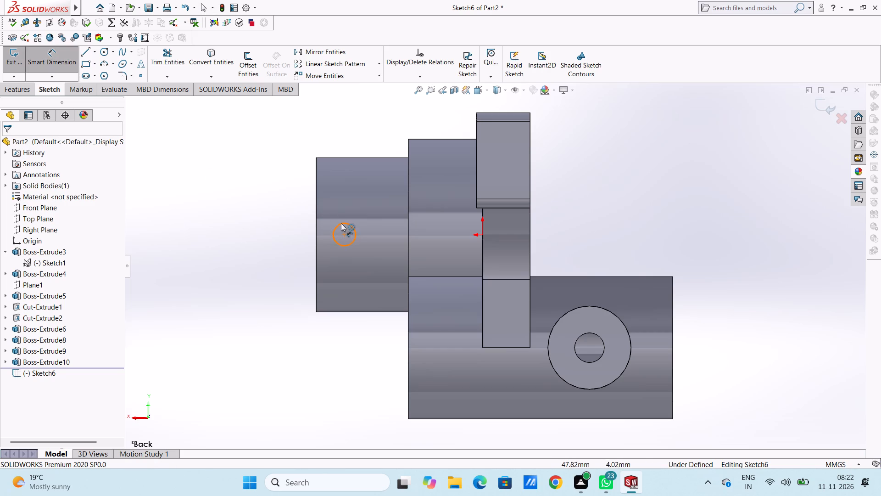
left_click(341, 223)
left_click(241, 137)
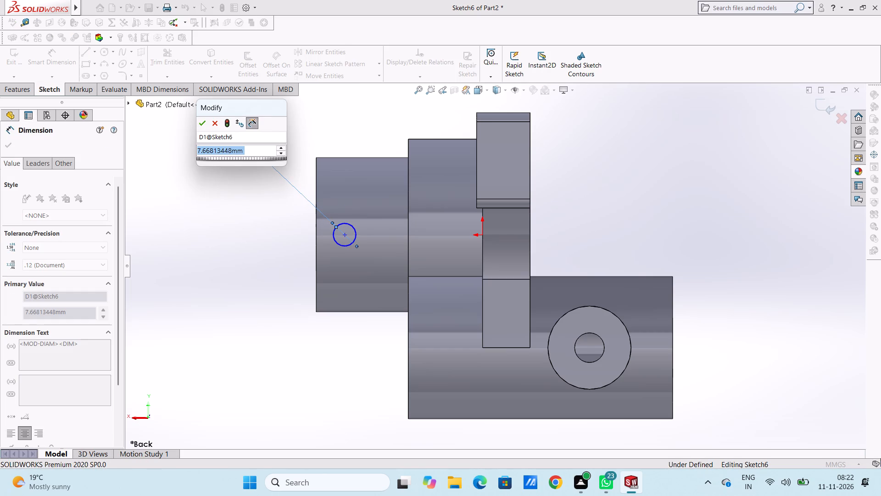
type("10")
key("Return")
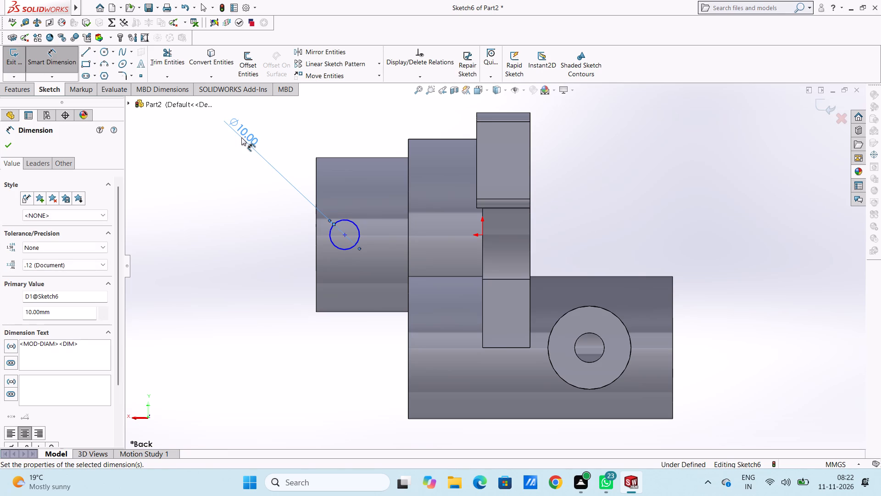
left_click(235, 215)
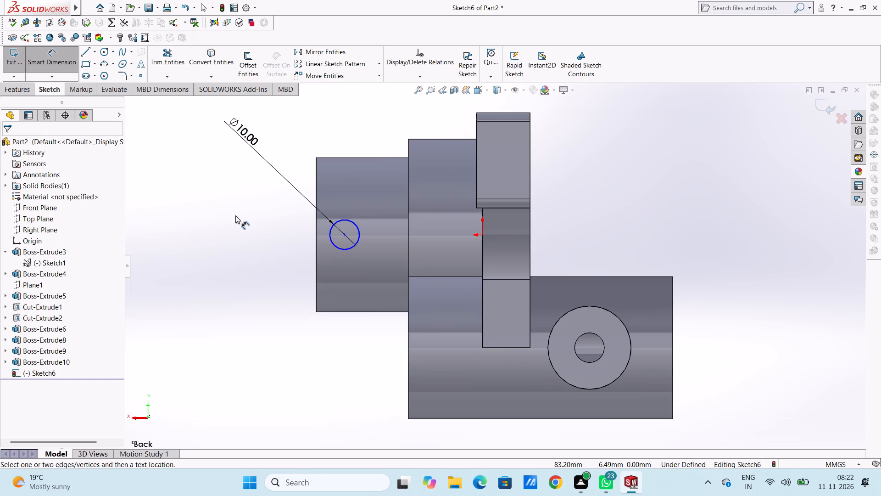
Dimension the circle's centre 14 mm from the upper boss's free end edge.
left_click(318, 234)
left_click(346, 234)
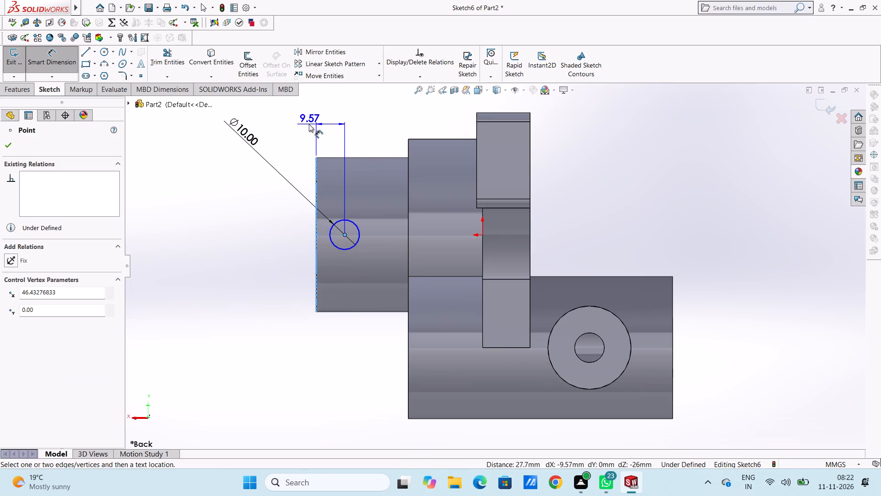
left_click(307, 124)
type("14")
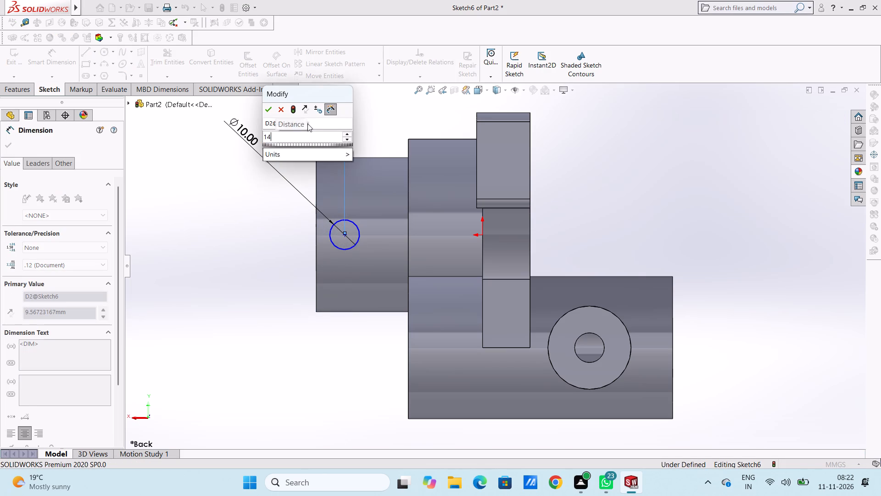
key("Return")
left_click(221, 226)
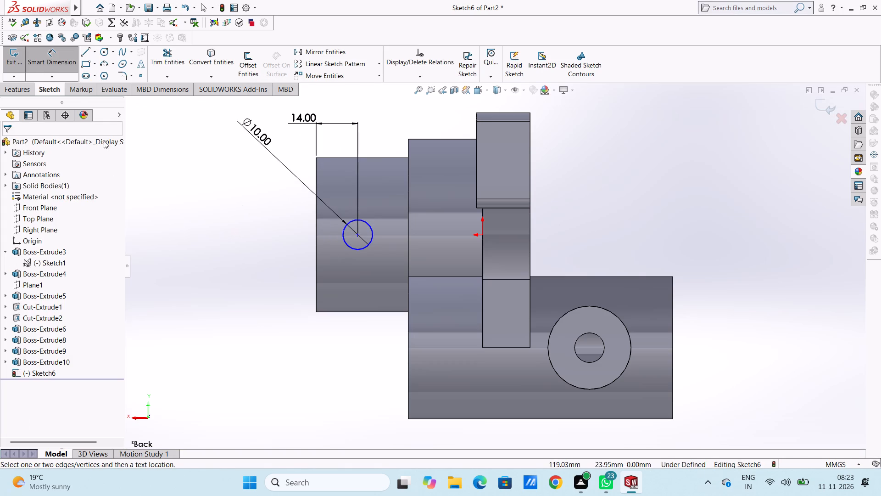
left_click(59, 54)
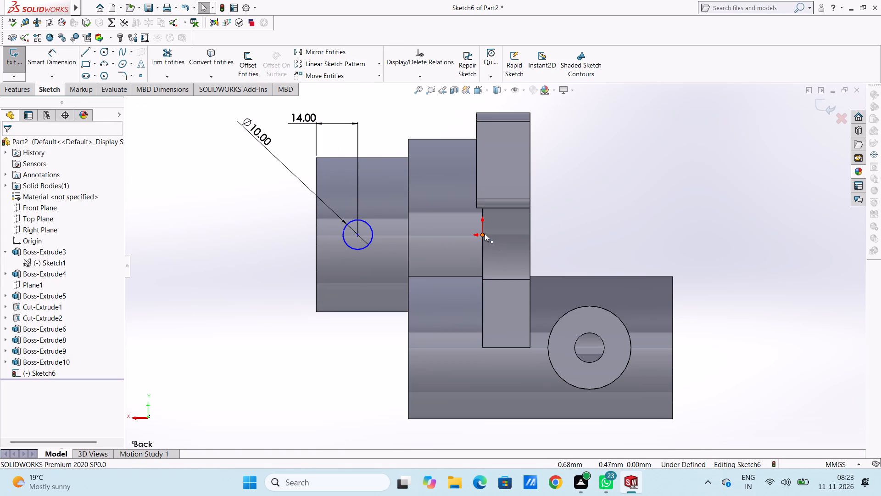
Add a horizontal relation between the sketch circle's centre and the origin.
left_click(485, 233)
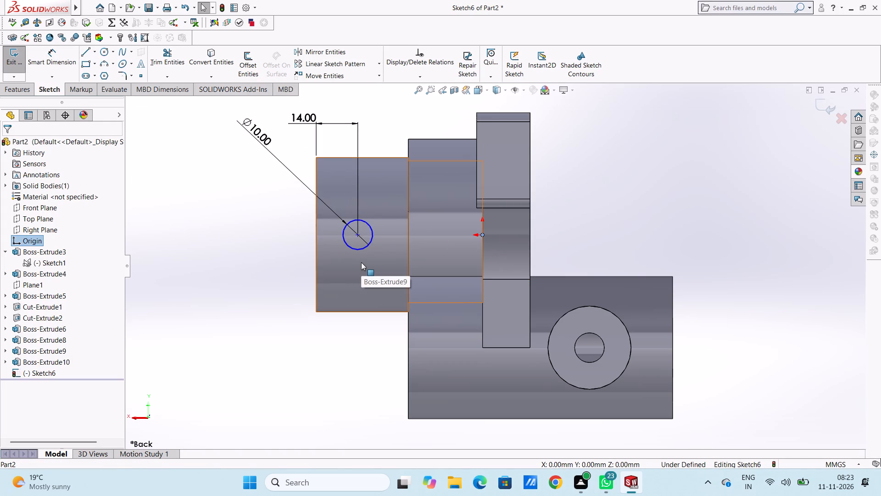
left_click(358, 234, "ctrl")
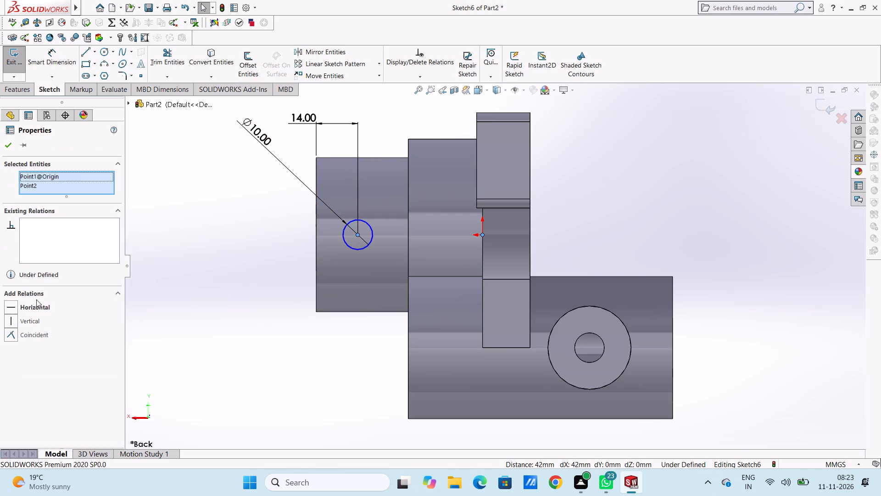
left_click(11, 308)
left_click(203, 279)
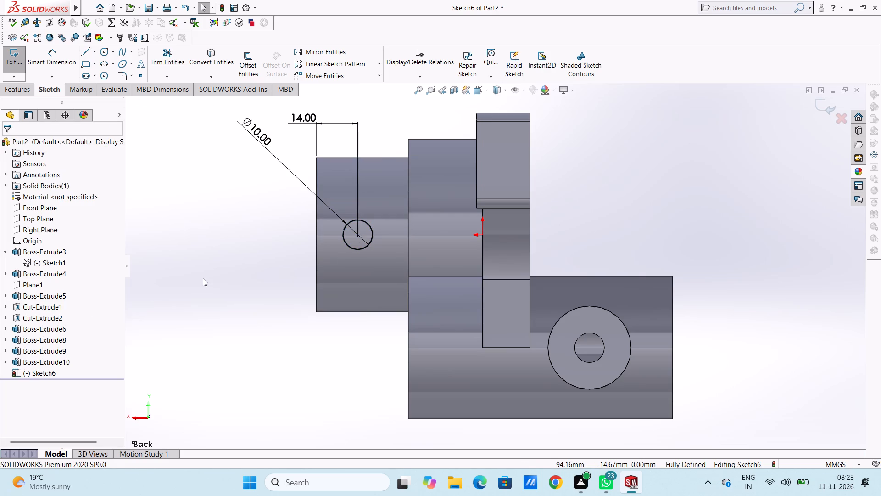
Extrude-cut the 10 mm circle Through All in one direction from the Front Plane, making a side hole in the upper boss's wall.
scroll(297, 331, "up", 4)
middle_click_drag(309, 297, 309, 297)
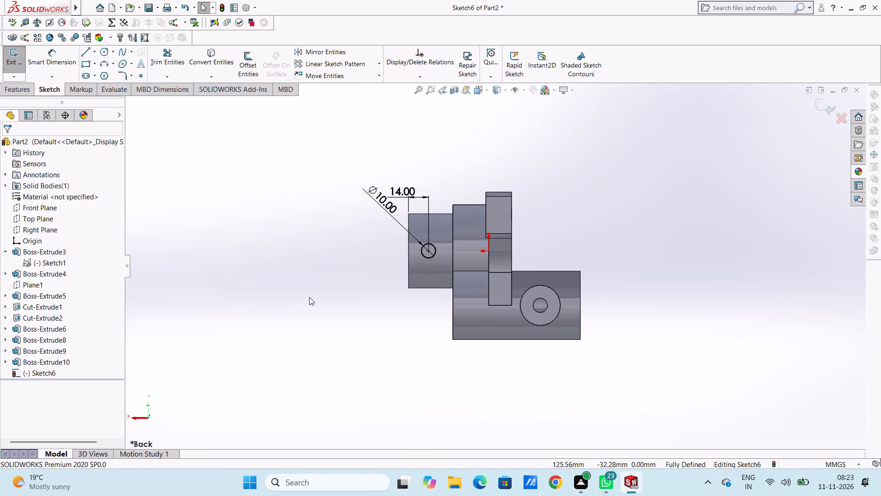
middle_click_drag(309, 297, 341, 306)
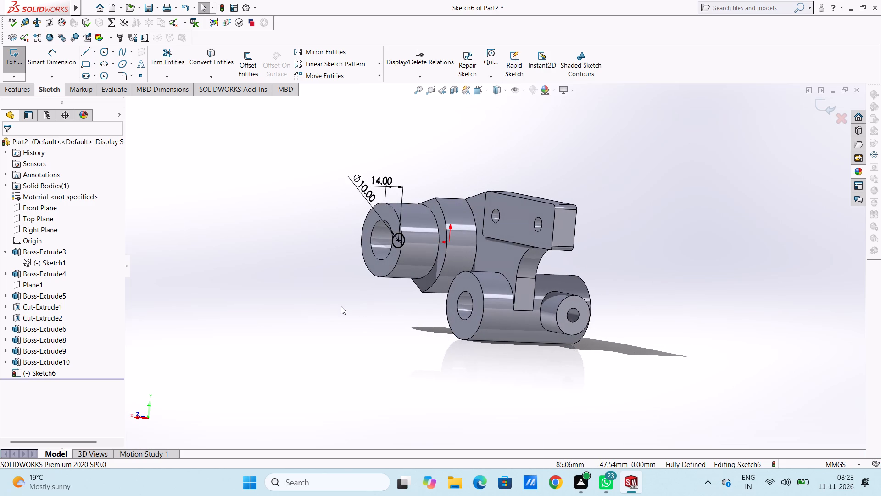
left_click(26, 94)
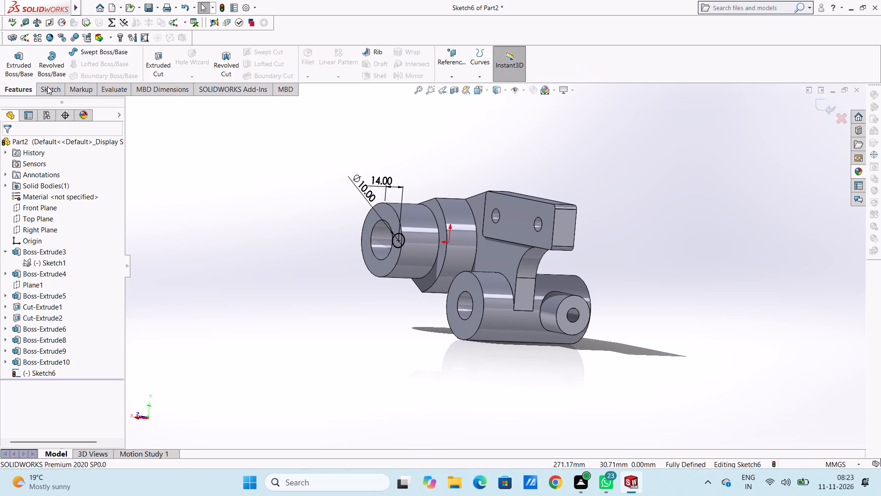
left_click(151, 60)
middle_click_drag(251, 217, 275, 246)
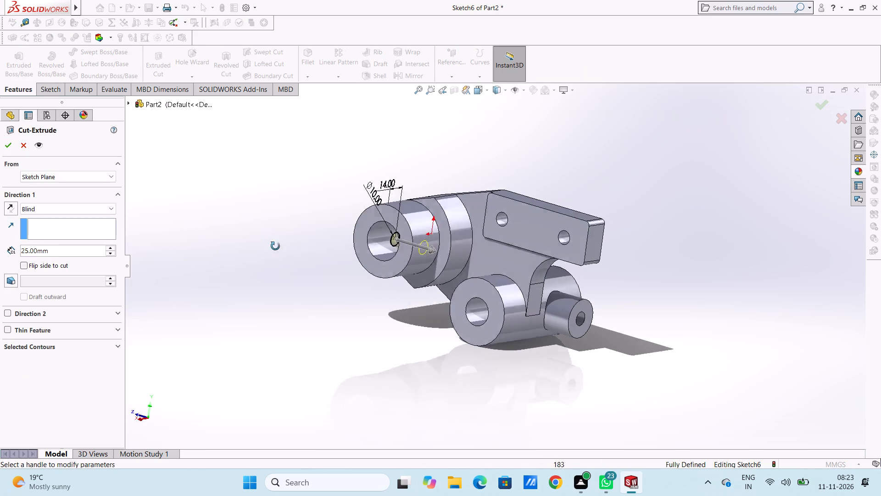
middle_click_drag(275, 246, 287, 268)
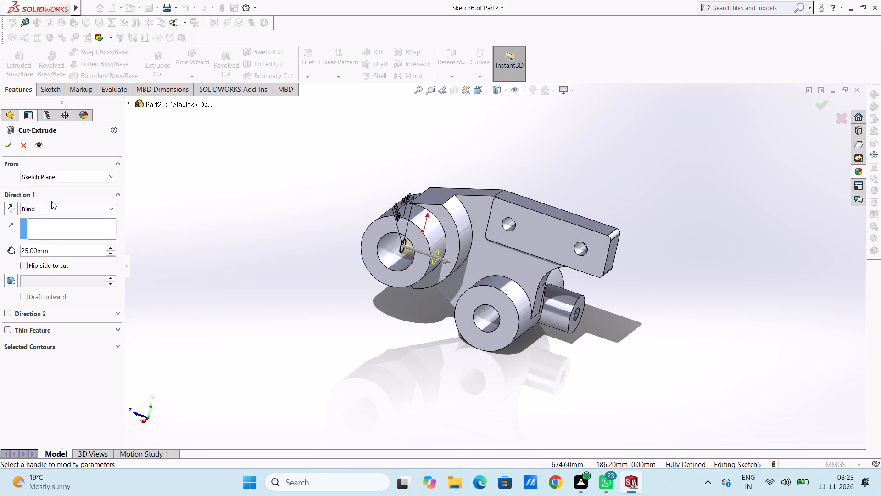
left_click(56, 209)
left_click(54, 226)
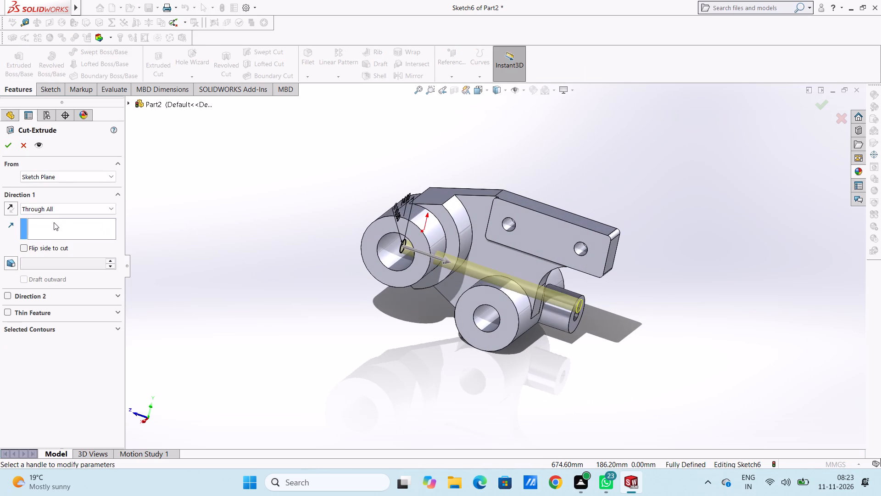
middle_click_drag(262, 298, 234, 255)
left_click(7, 142)
left_click(290, 284)
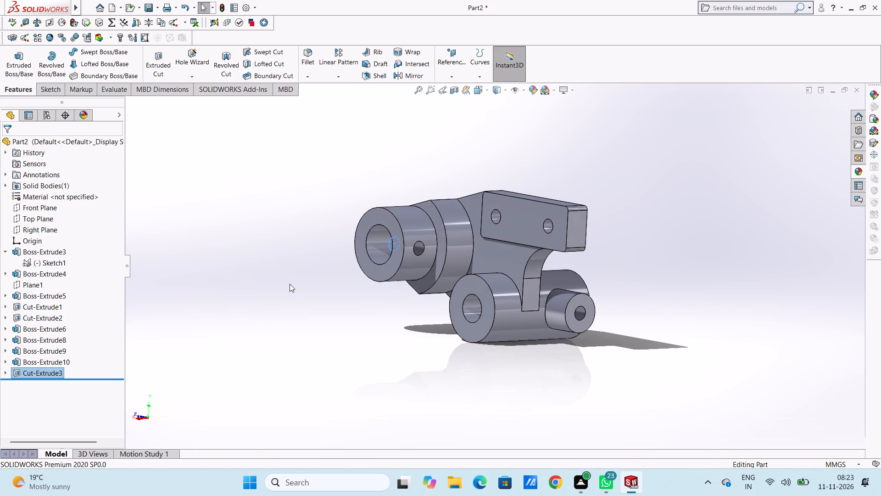
Examine the bracket from several angles and in the front and right views, checking the side hole in the upper boss.
middle_click_drag(303, 308, 365, 311)
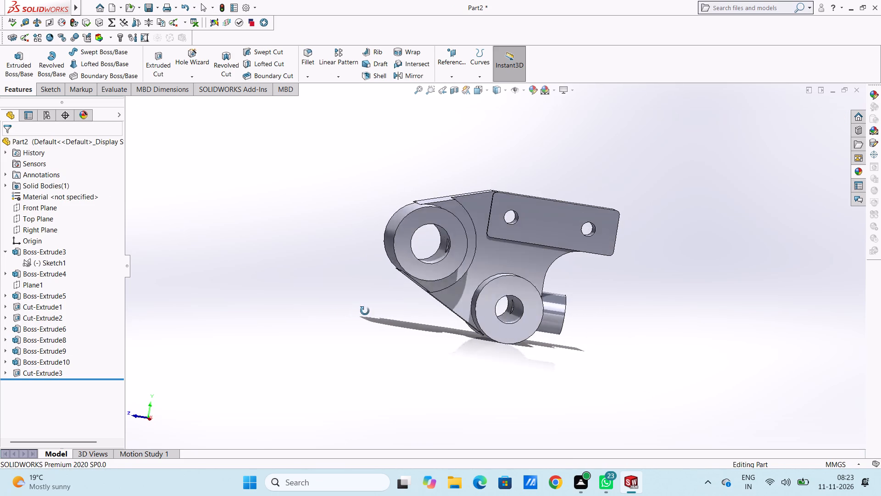
middle_click_drag(365, 311, 288, 303)
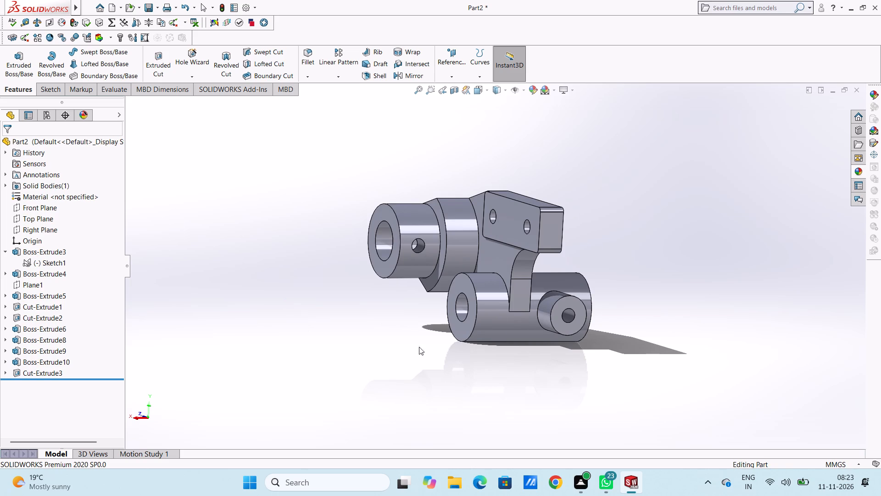
middle_click_drag(605, 242, 658, 272)
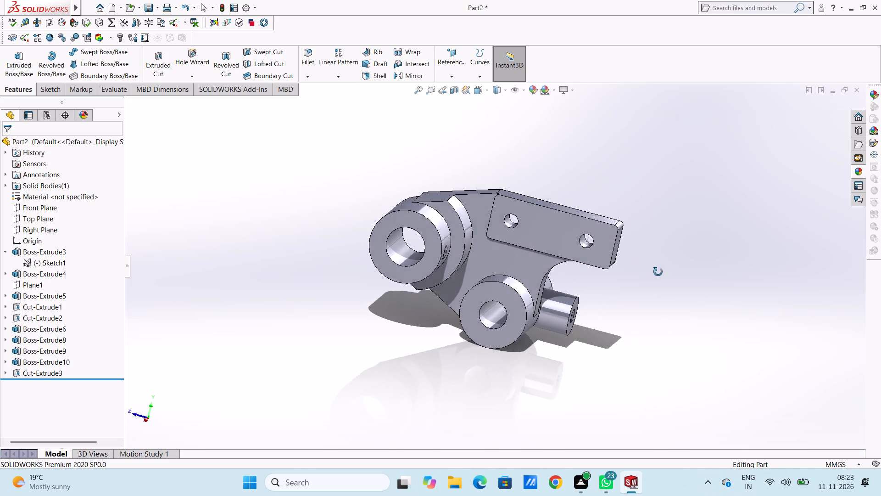
middle_click_drag(658, 272, 662, 277)
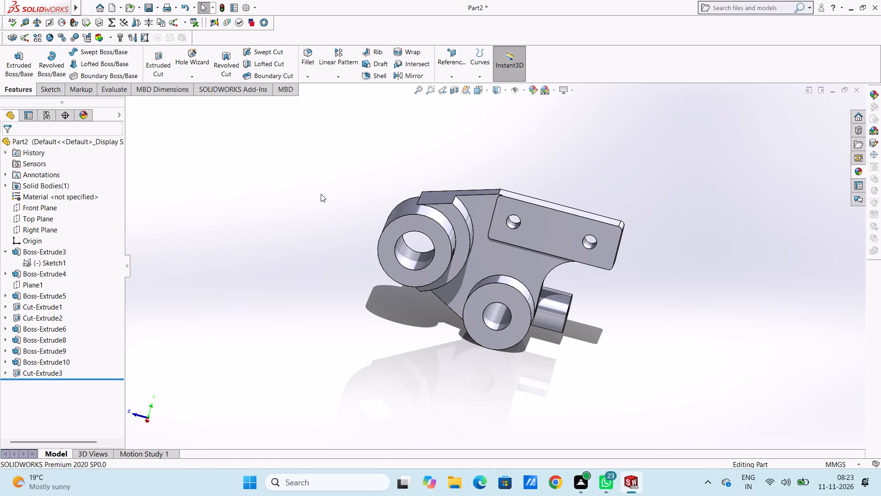
key("ctrl+1")
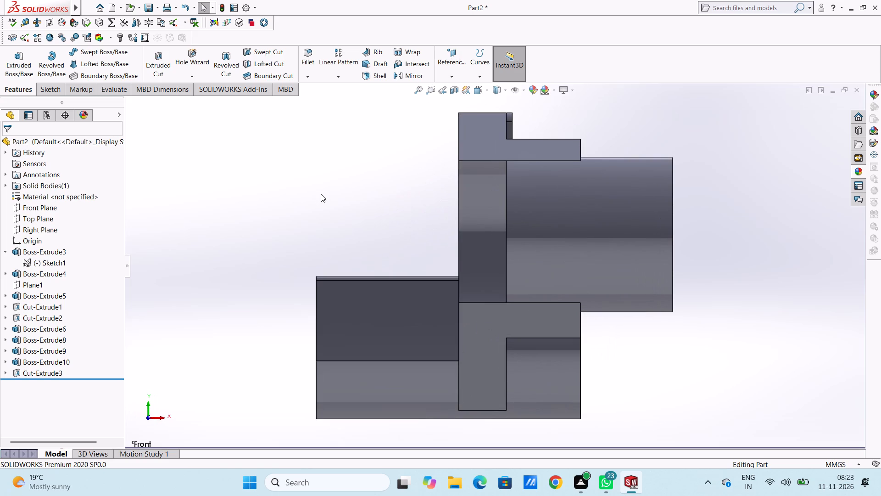
key("ctrl+4")
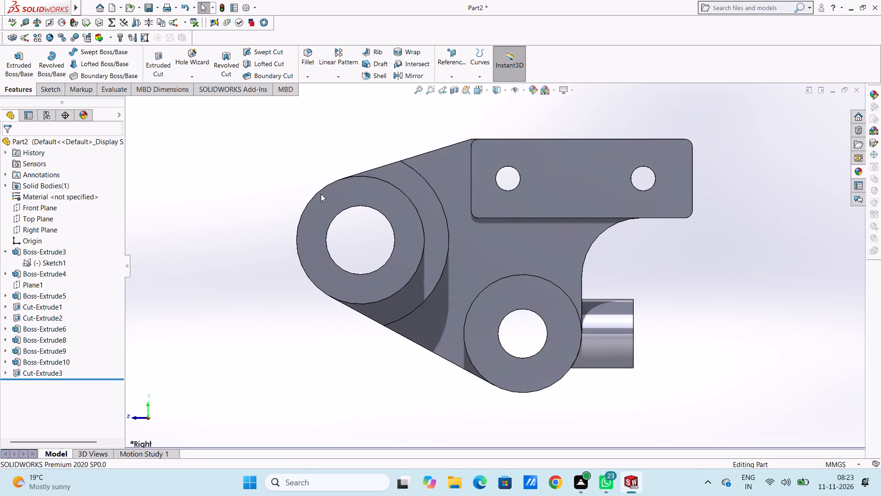
scroll(634, 179, "up", 4)
scroll(590, 235, "down", 3)
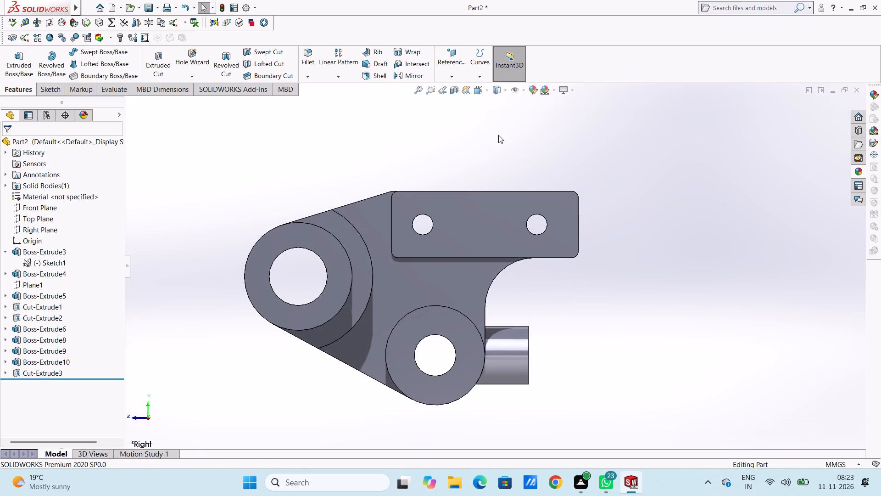
Create a reference plane offset 66 mm from the Front Plane, with the offset flipped so it passes through the lower boss's axis.
left_click(455, 53)
left_click(459, 88)
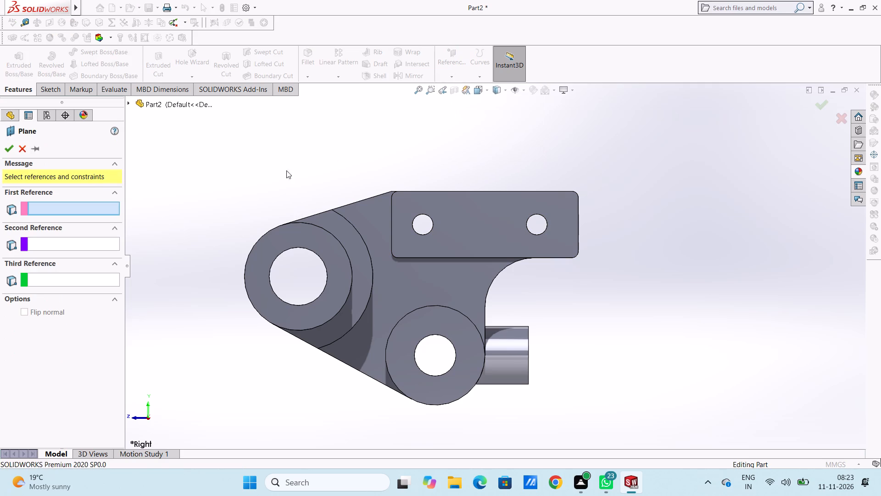
left_click(155, 100)
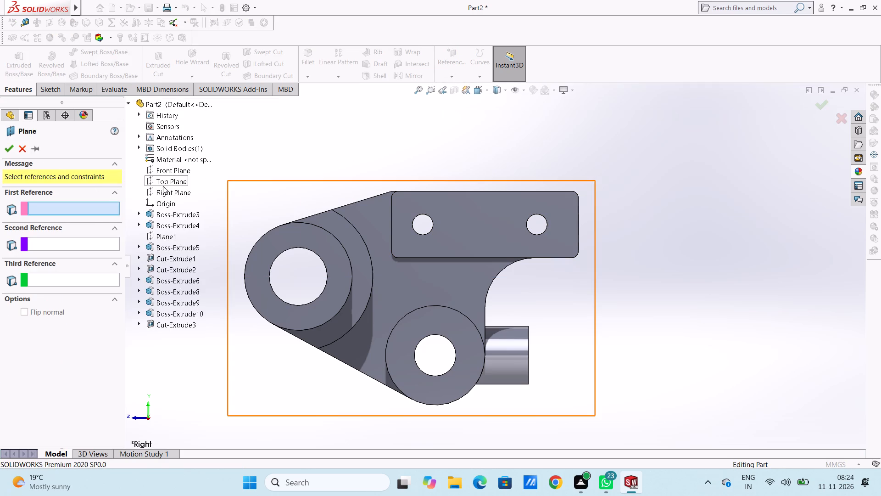
left_click(172, 174)
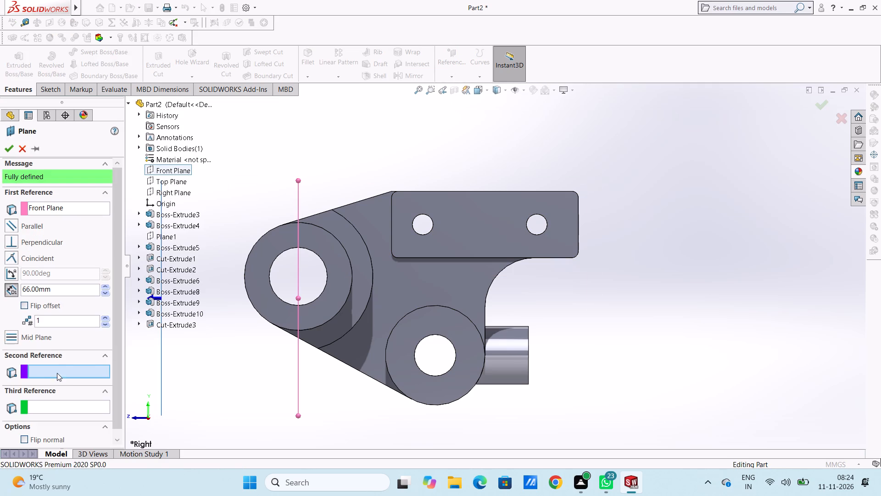
left_click(25, 305)
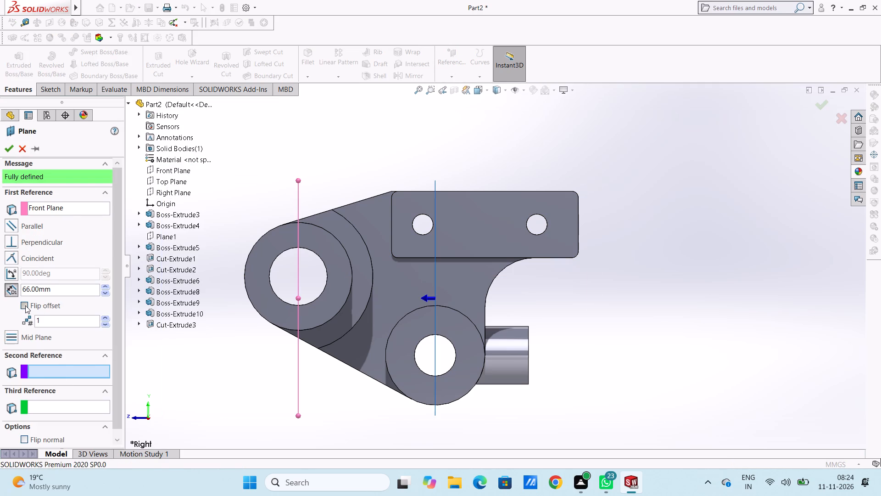
left_click(9, 146)
left_click(250, 151)
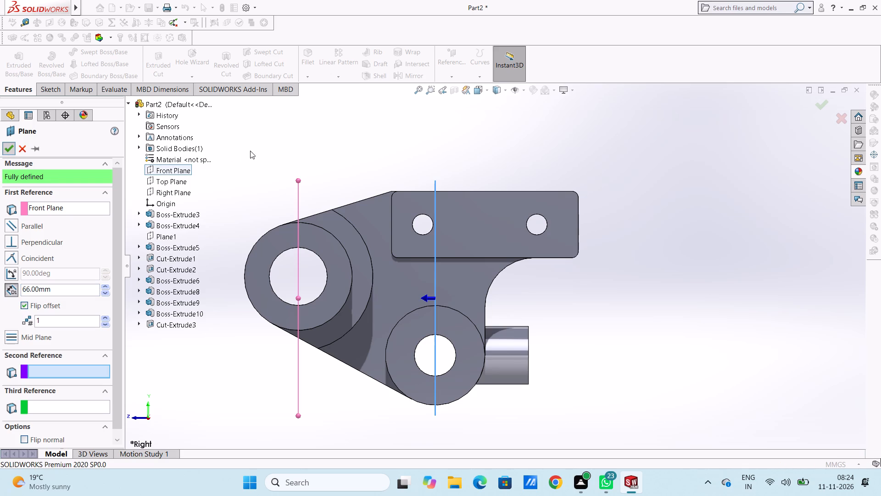
left_click(252, 173)
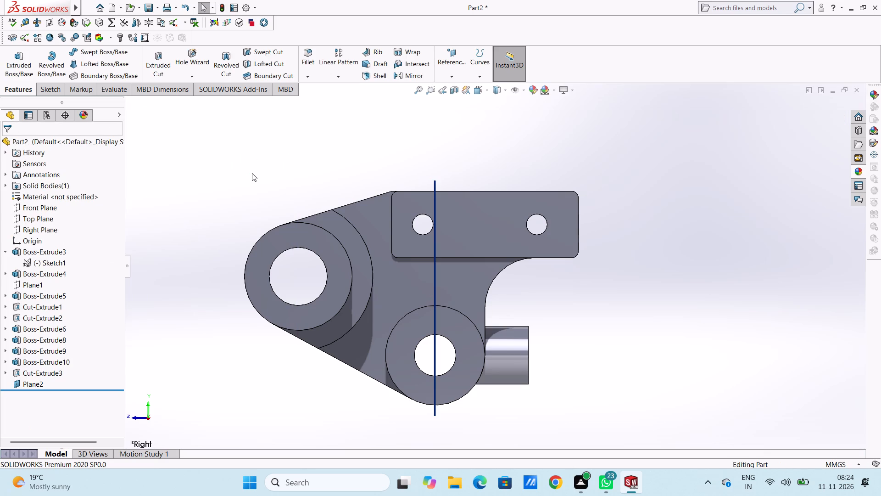
Start a sketch on the new offset plane and draw a circle about 11.7 mm in diameter on the lower boss, near its shorter end.
key("ctrl+1")
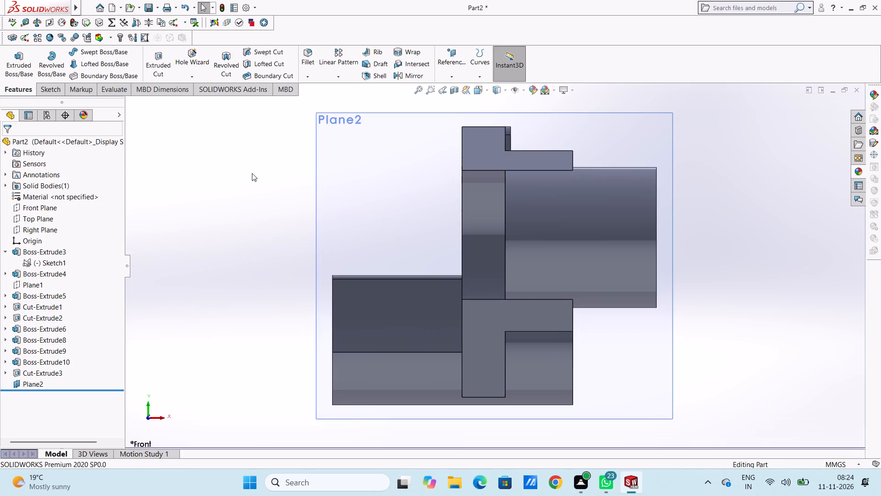
key("ctrl+2")
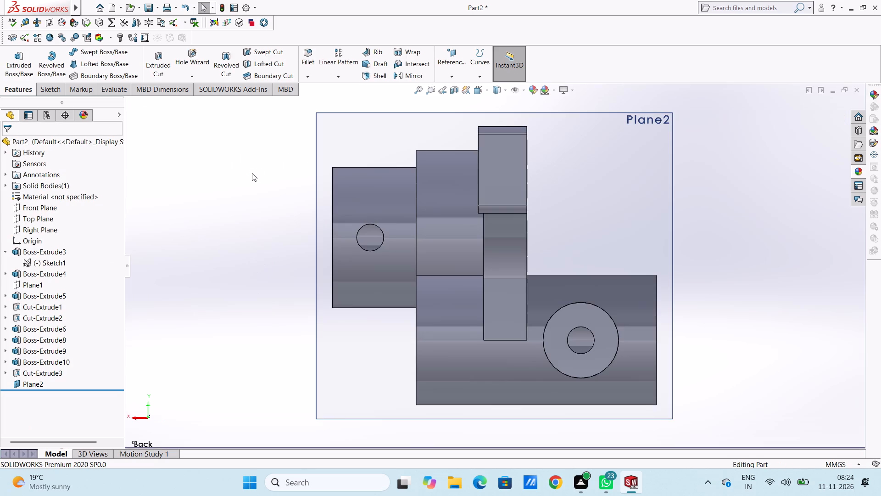
scroll(701, 237, "up", 3)
middle_click_drag(697, 239, 732, 248)
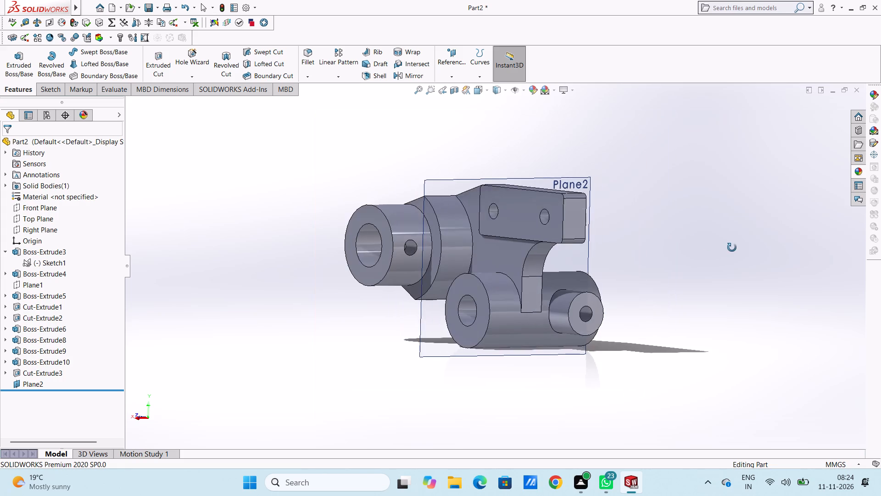
middle_click_drag(732, 248, 698, 252)
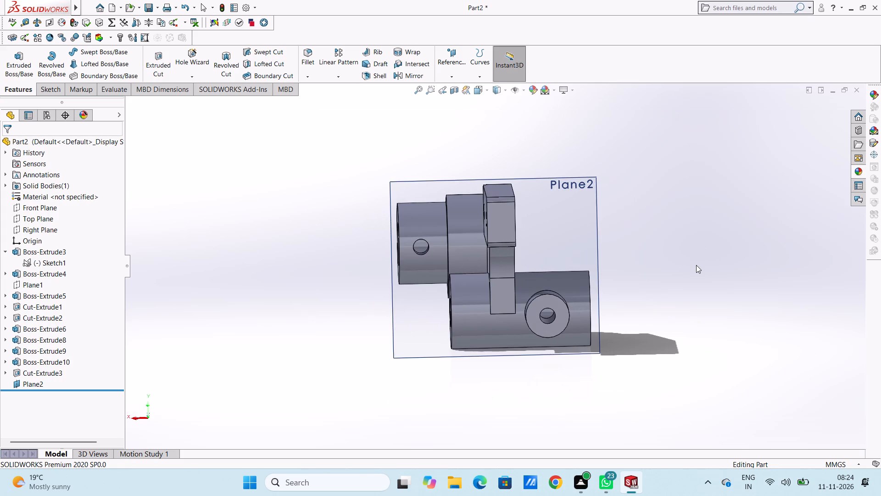
key("ctrl+2")
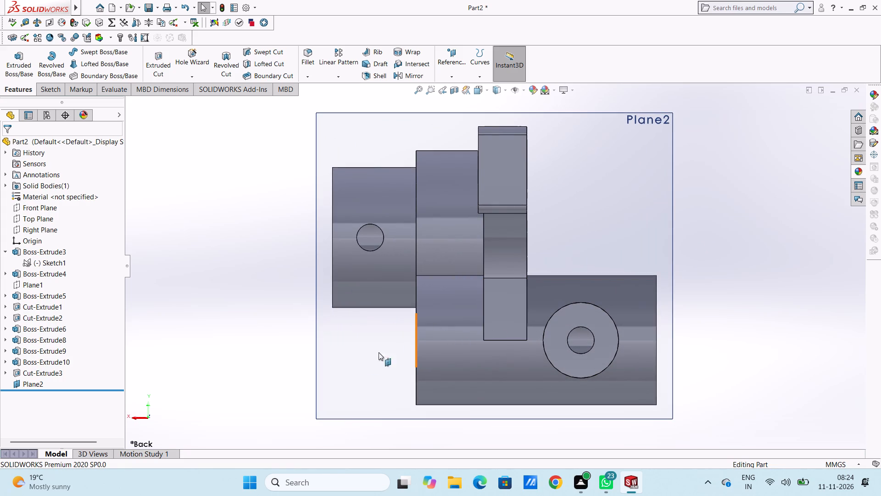
left_click(327, 358)
left_click(367, 334)
left_click(265, 339)
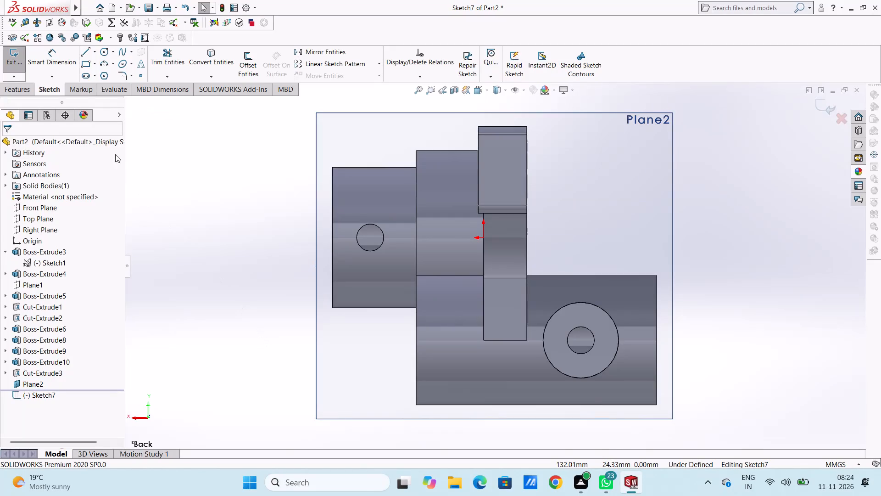
left_click(103, 49)
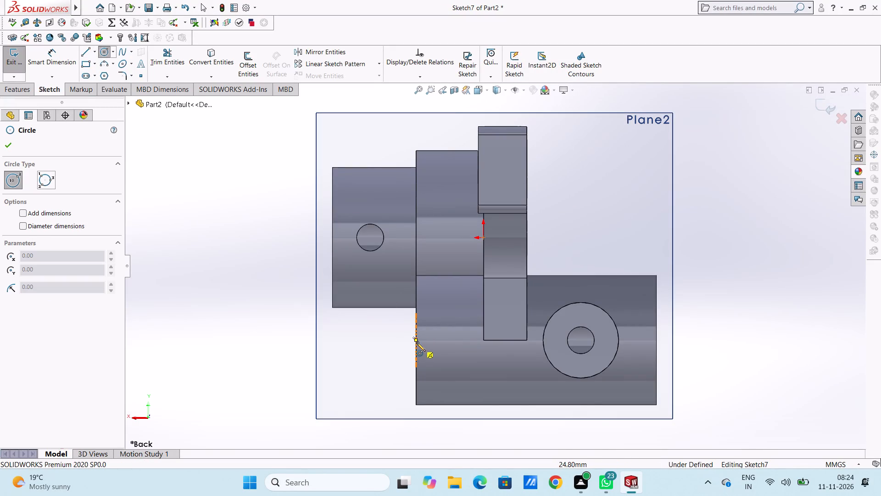
left_click(443, 339)
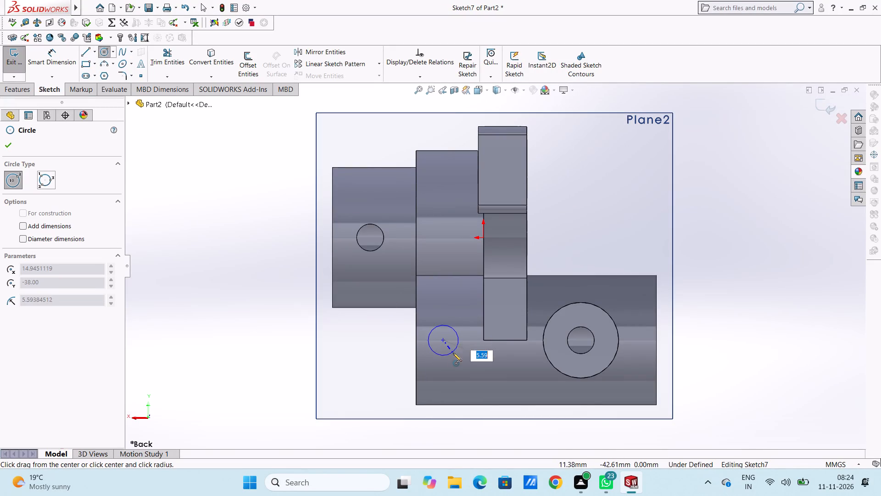
left_click(453, 353)
right_click(218, 275)
left_click(238, 286)
left_click(233, 283)
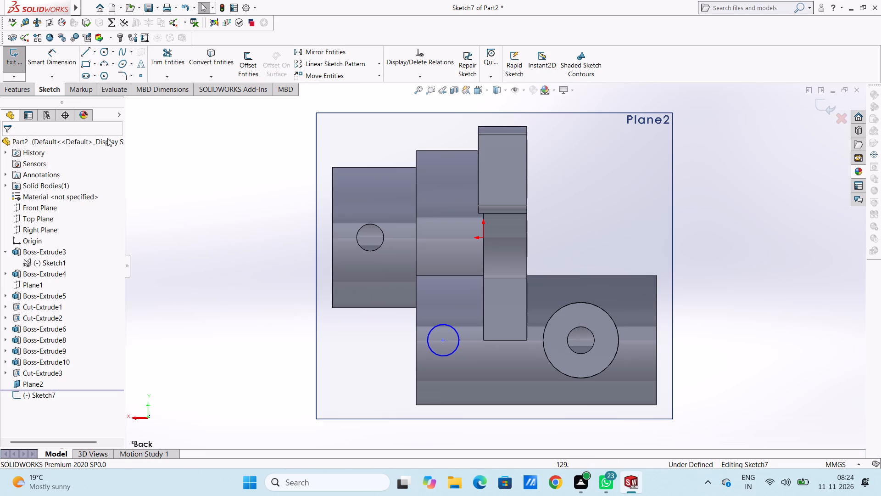
Dimension the sketch circle's diameter as 10 mm.
left_click(53, 56)
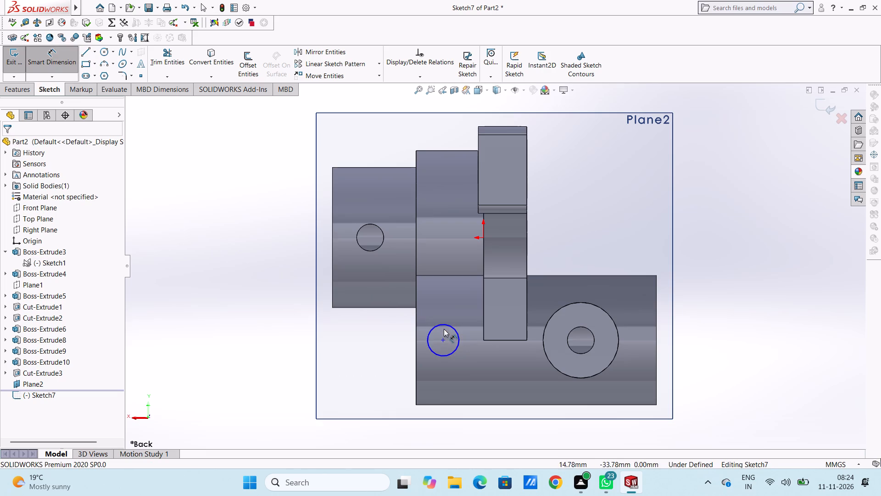
left_click(441, 323)
left_click(254, 224)
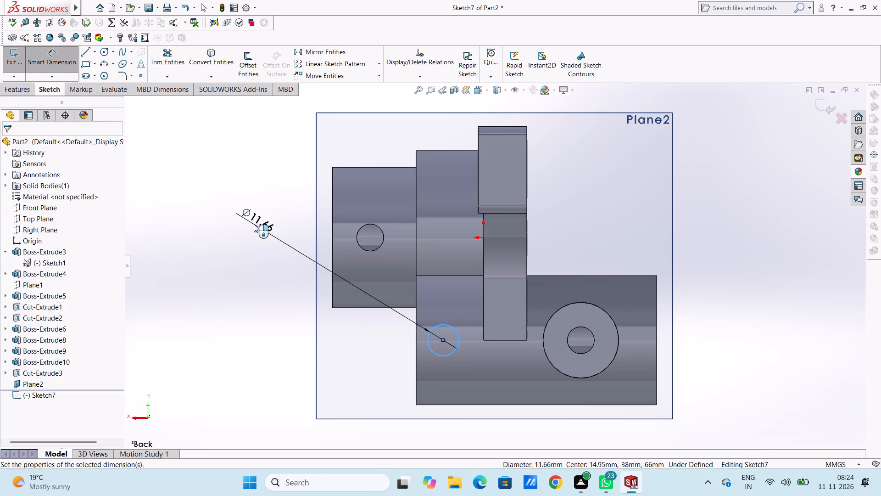
type("10")
key("Return")
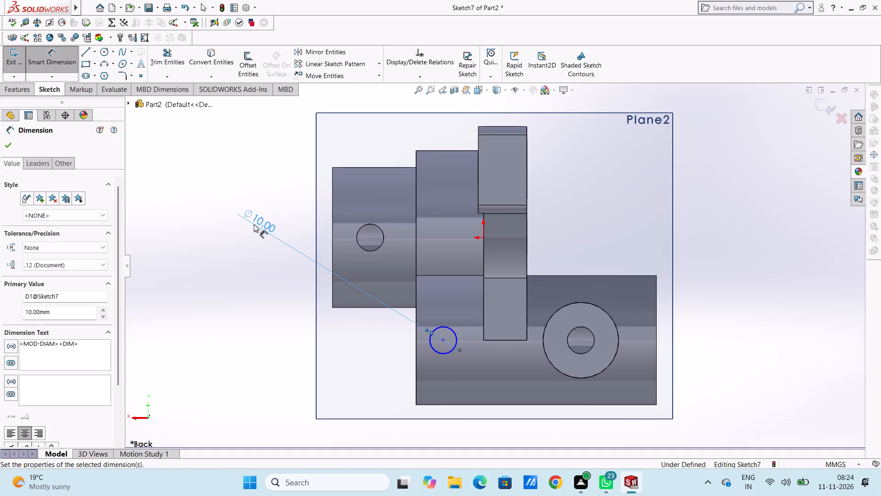
left_click(258, 295)
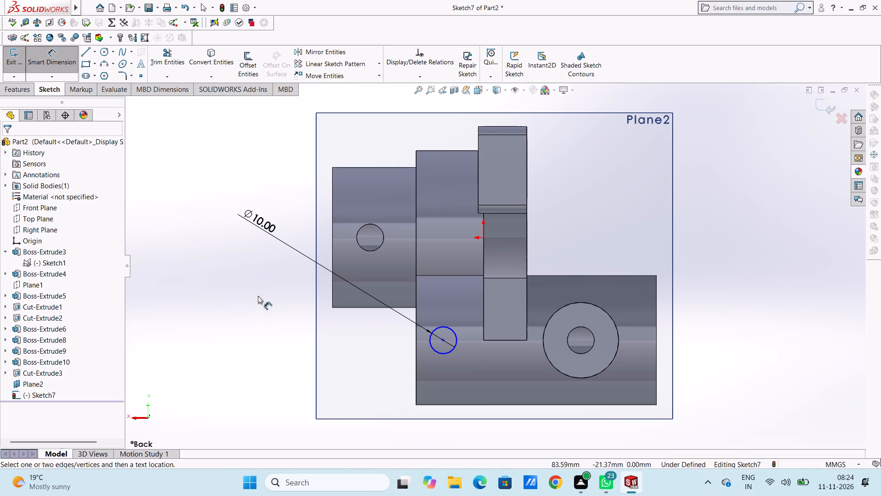
Dimension the circle's centre 48 mm from the upper boss's free end edge.
left_click(332, 250)
left_click(443, 340)
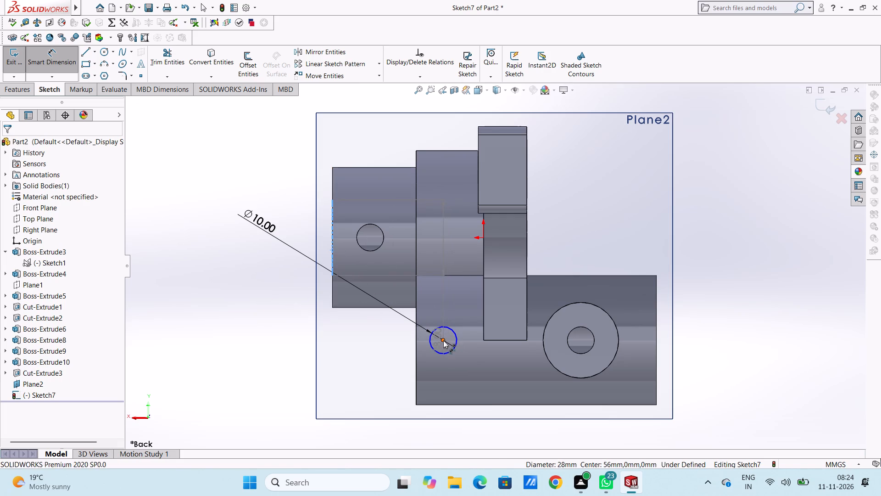
left_click(389, 368)
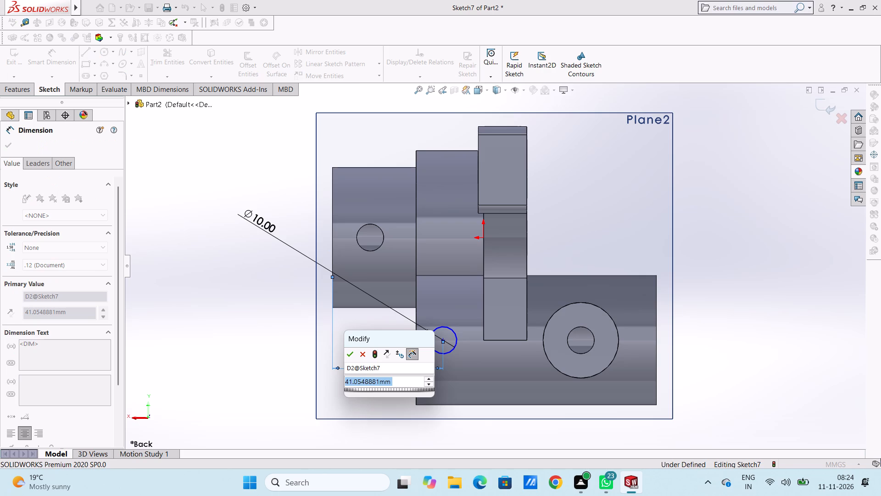
type("48")
key("Return")
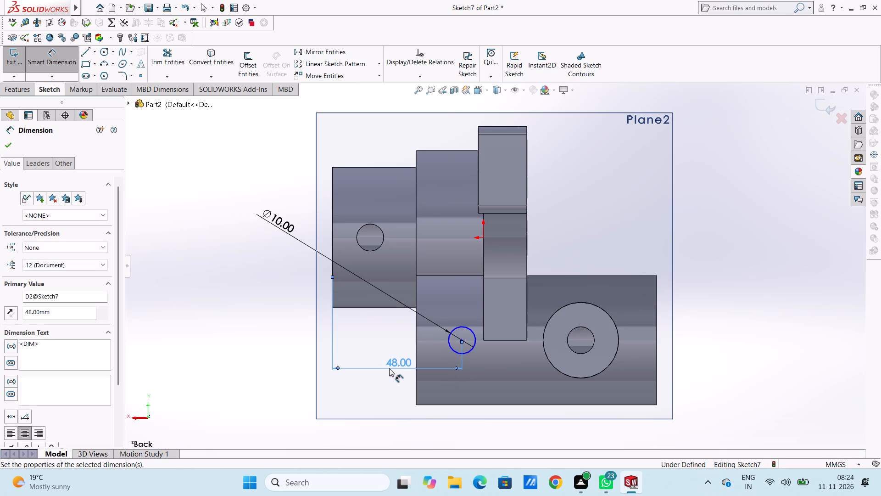
left_click(273, 352)
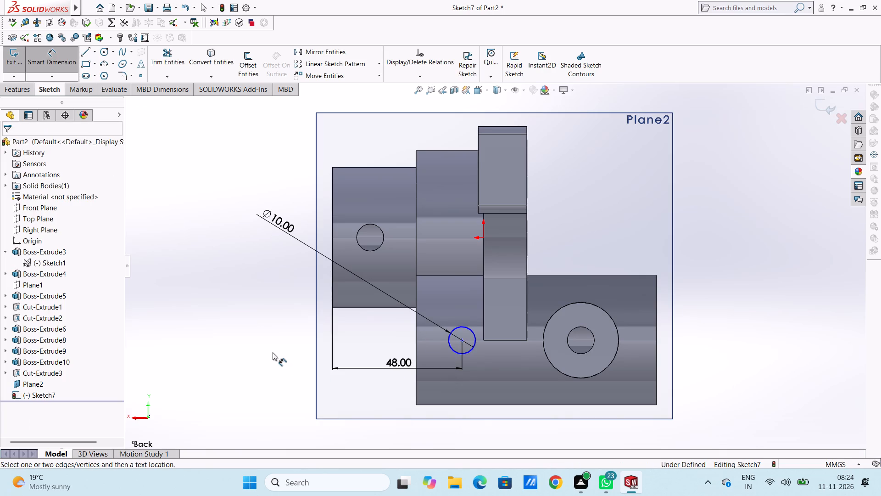
Add a horizontal relation between the circle's centre and the plate's lower corner vertex on the lower boss.
scroll(273, 352, "up", 1)
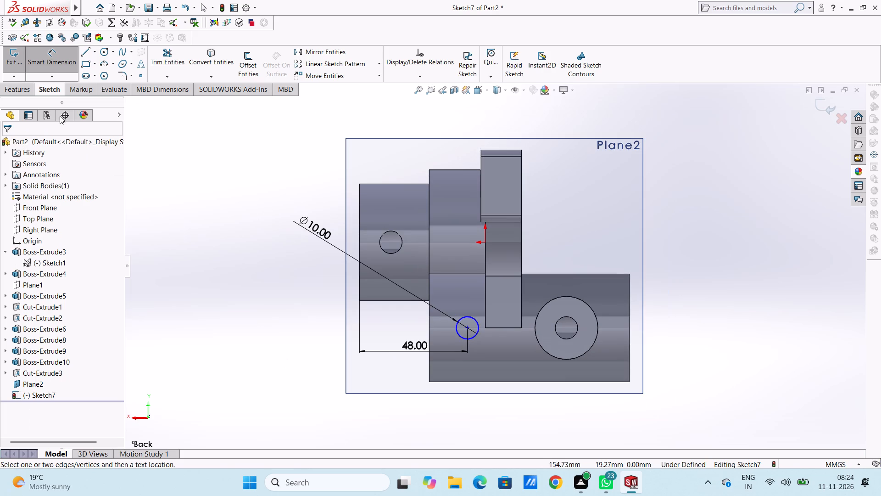
left_click(50, 62)
scroll(514, 340, "down", 3)
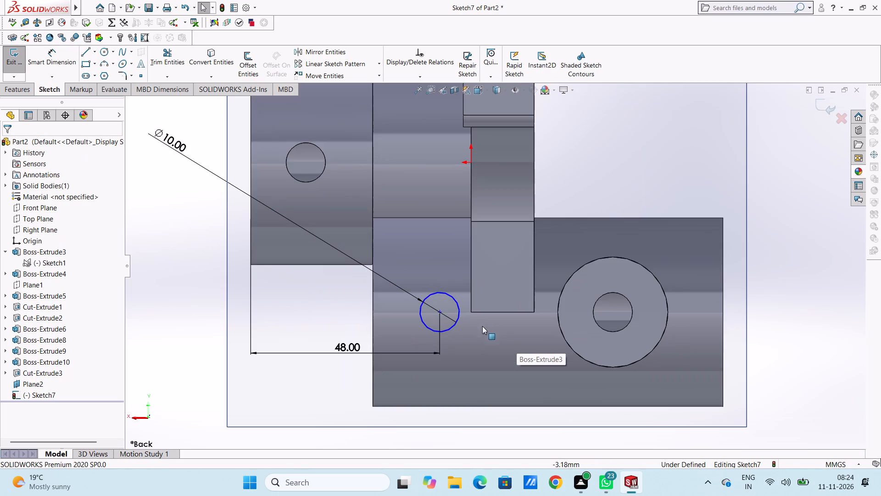
left_click(439, 310)
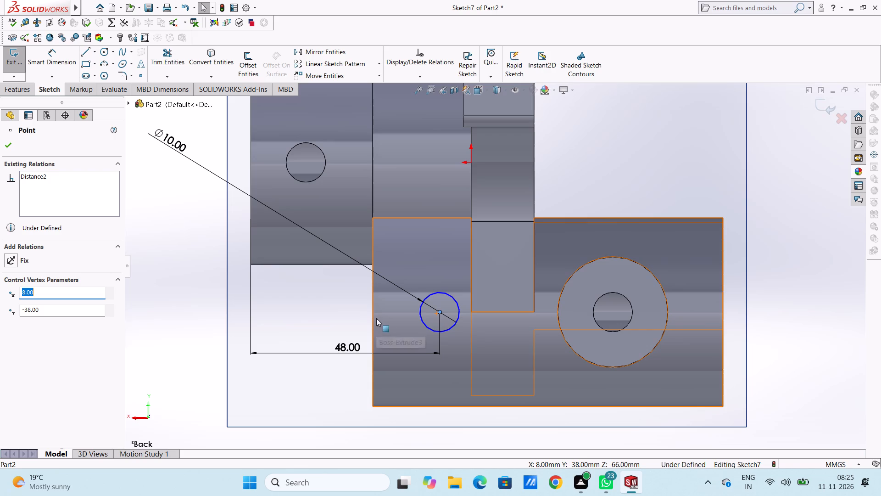
left_click(472, 312, "ctrl")
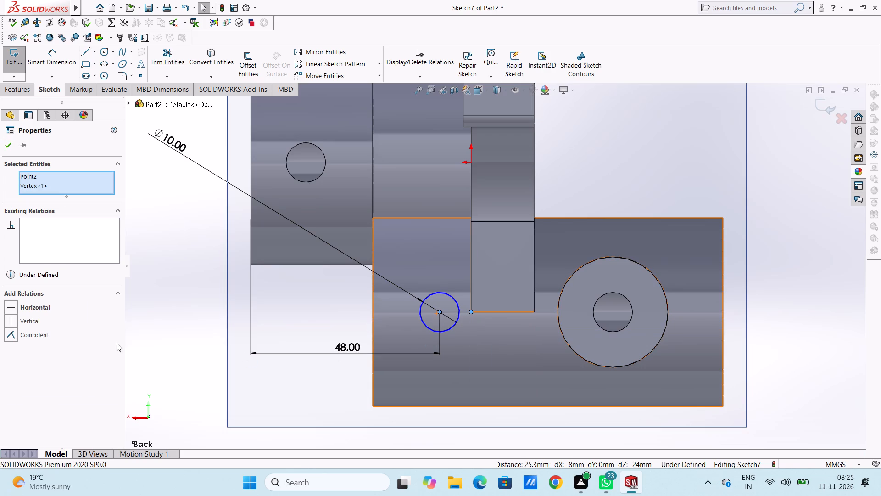
left_click(16, 305)
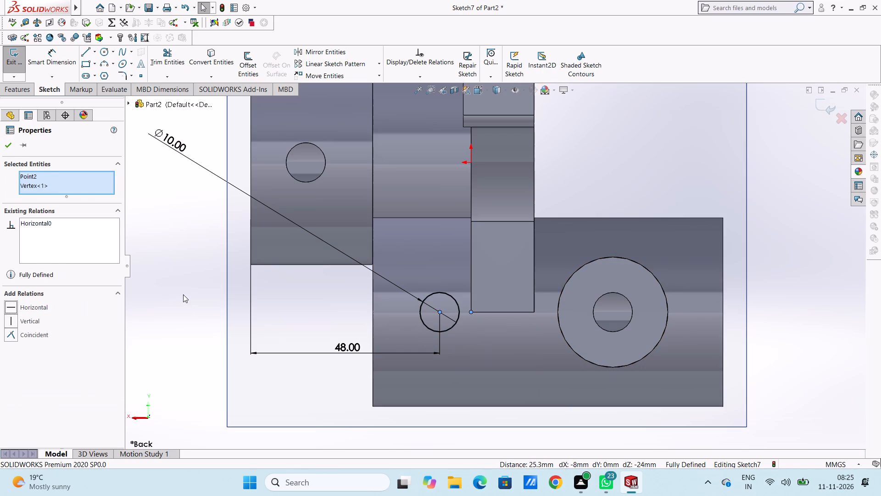
left_click(190, 288)
Extrude-cut the 10 mm circle to a blind depth of 25 mm, making a side hole in the lower boss's wall.
scroll(241, 287, "up", 3)
middle_click_drag(256, 287, 302, 311)
left_click(20, 93)
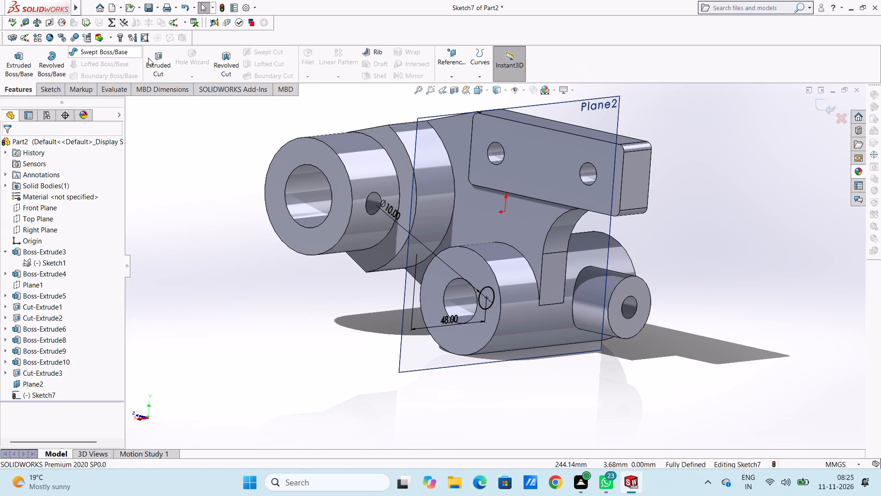
left_click(160, 56)
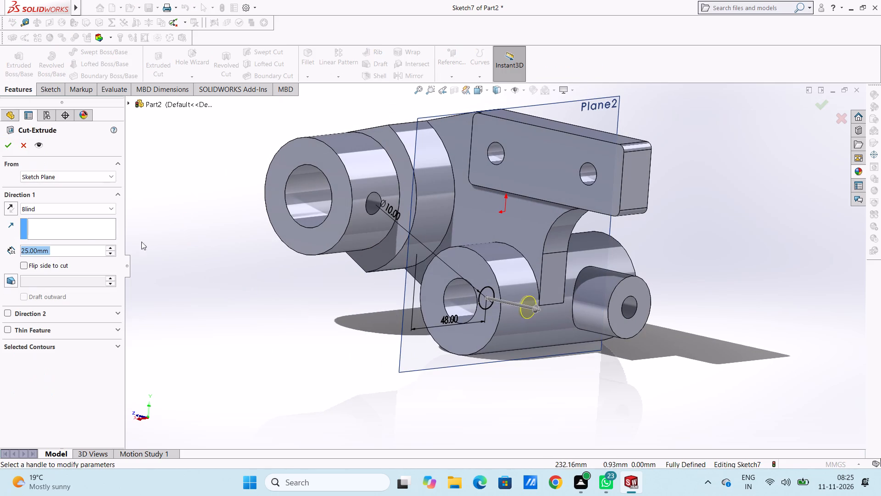
left_click(6, 143)
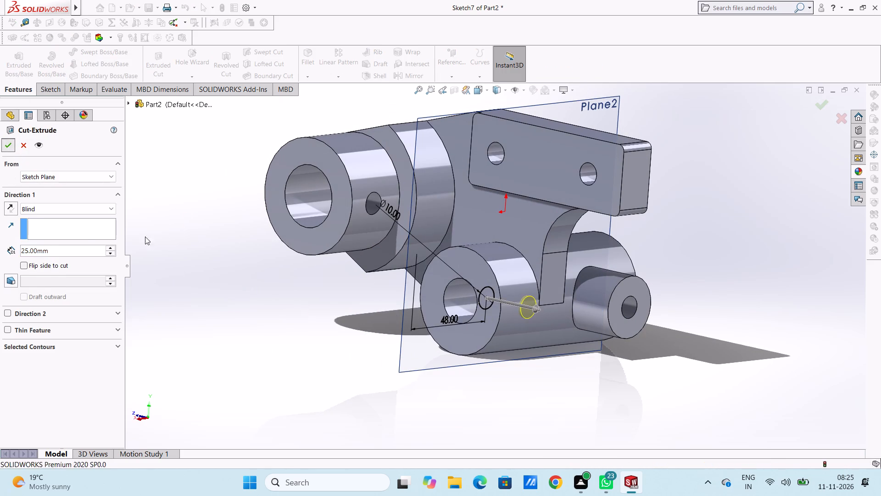
left_click(217, 304)
Hide the offset reference plane Plane2 that passes through the lower boss.
middle_click_drag(293, 332, 252, 313)
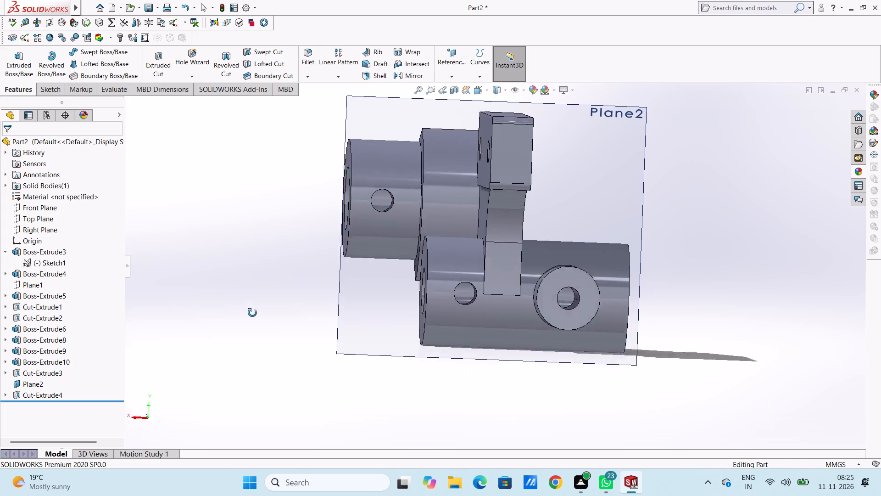
middle_click_drag(252, 313, 345, 349)
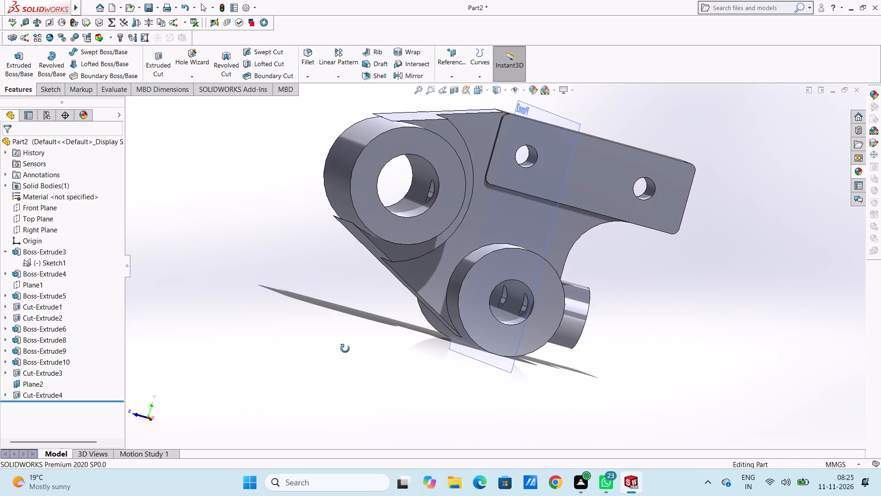
middle_click_drag(345, 349, 284, 353)
left_click(38, 386)
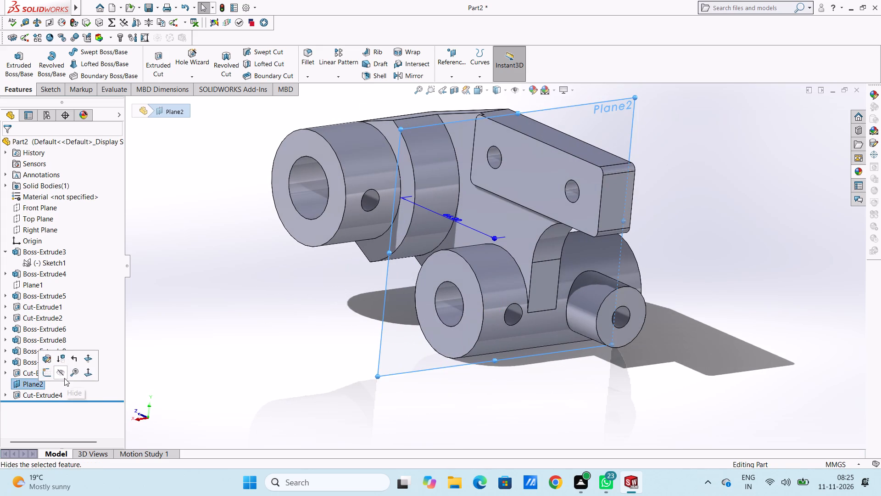
left_click(60, 375)
left_click(211, 361)
scroll(283, 345, "up", 5)
middle_click_drag(397, 340, 370, 304)
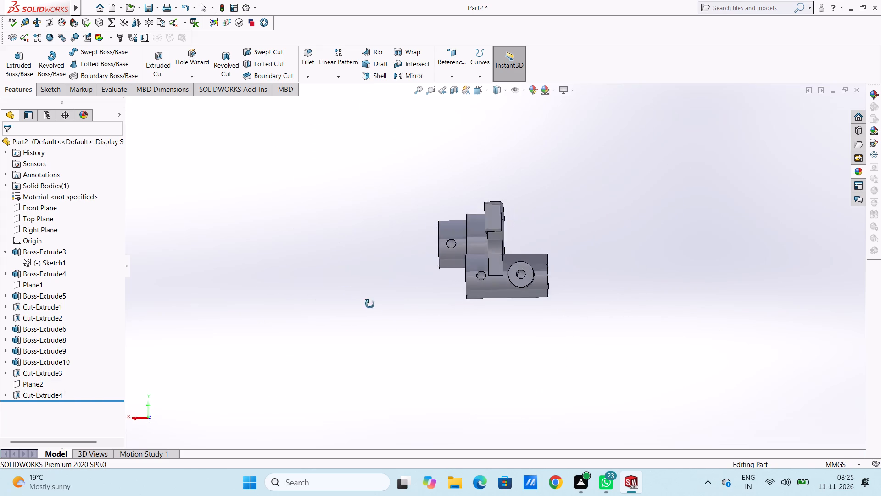
Start a sketch on Plane2 and draw a circle of radius 14 mm in the empty space below the upper boss.
middle_click_drag(370, 304, 406, 327)
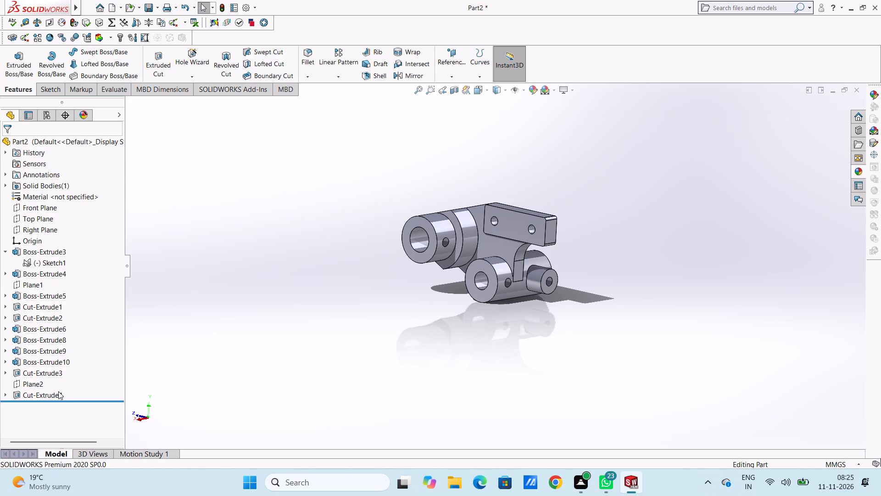
left_click(39, 385)
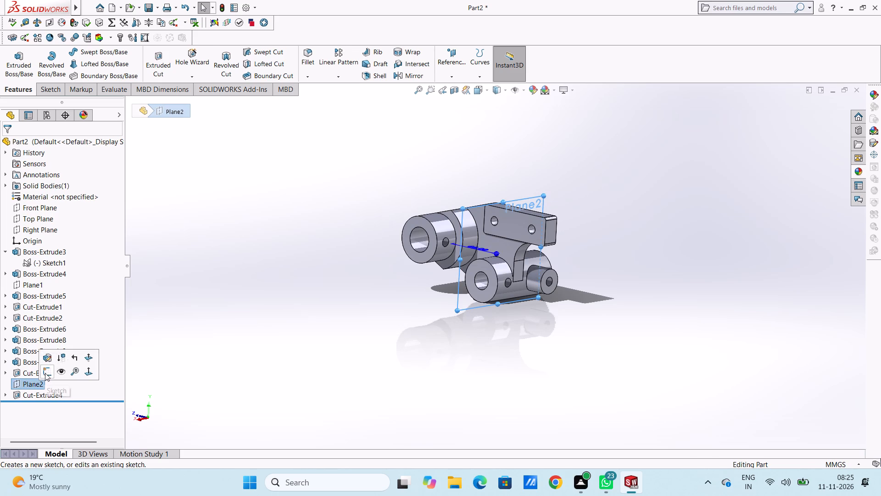
left_click(45, 373)
left_click(270, 342)
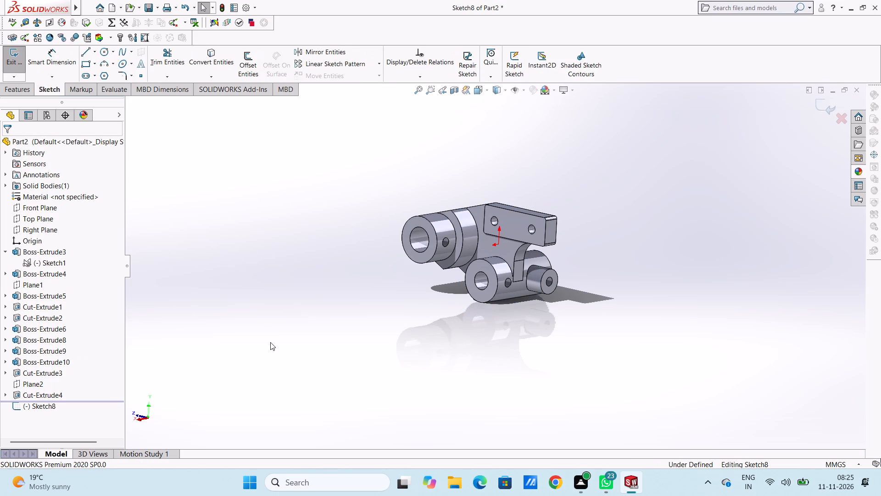
key("ctrl+1")
key("ctrl+2")
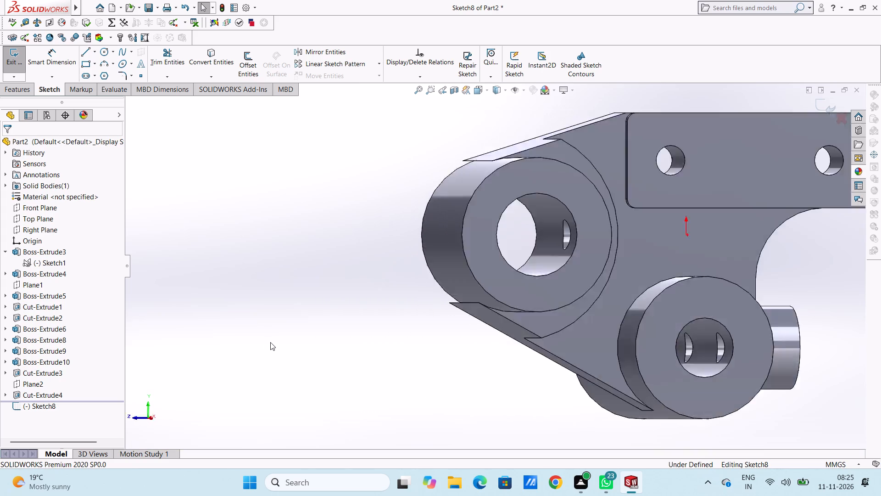
scroll(552, 326, "up", 4)
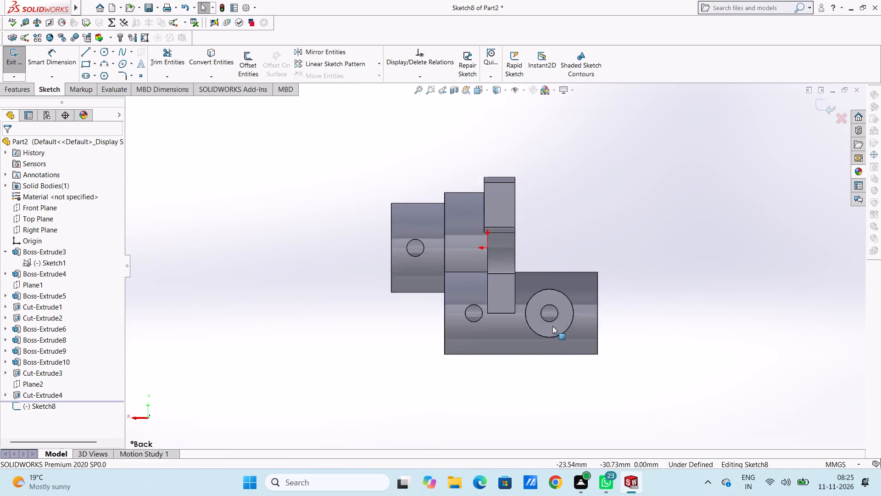
scroll(489, 336, "down", 2)
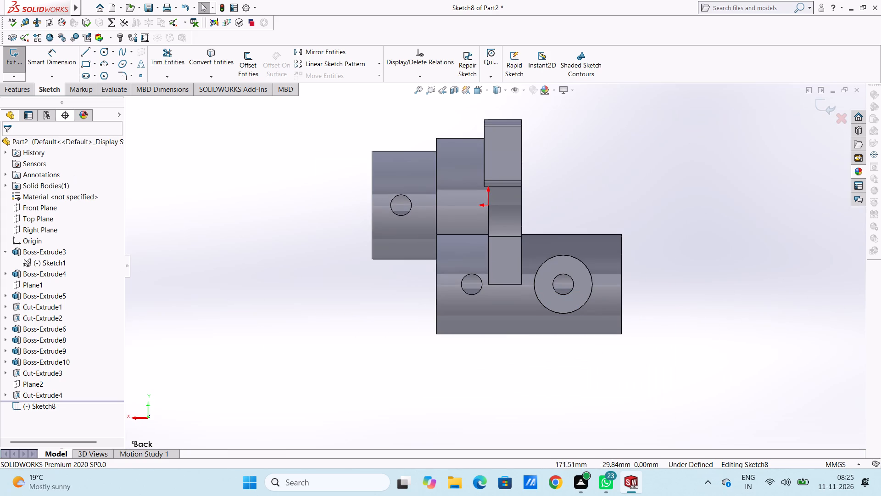
left_click(105, 51)
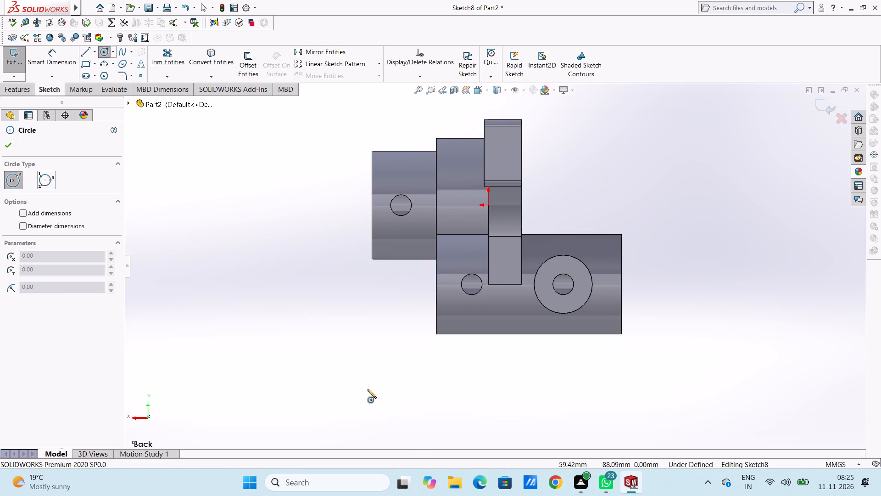
left_click(390, 389)
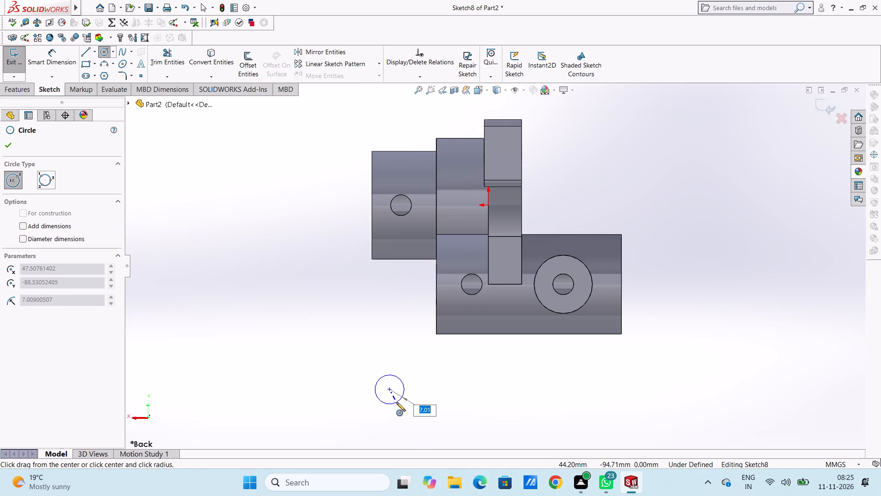
type("14")
key("Return")
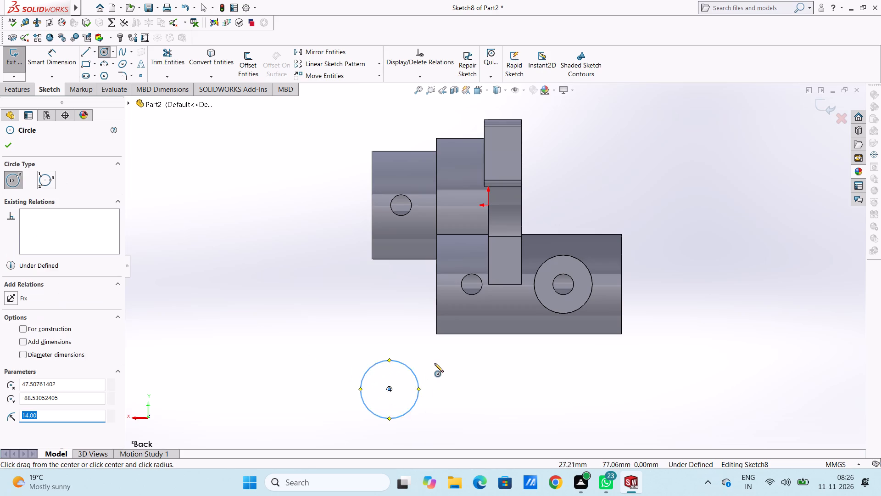
Draw a smaller circle of about 7.4 mm radius inside the first one, sharing its centre.
scroll(435, 363, "up", 4)
scroll(519, 253, "down", 3)
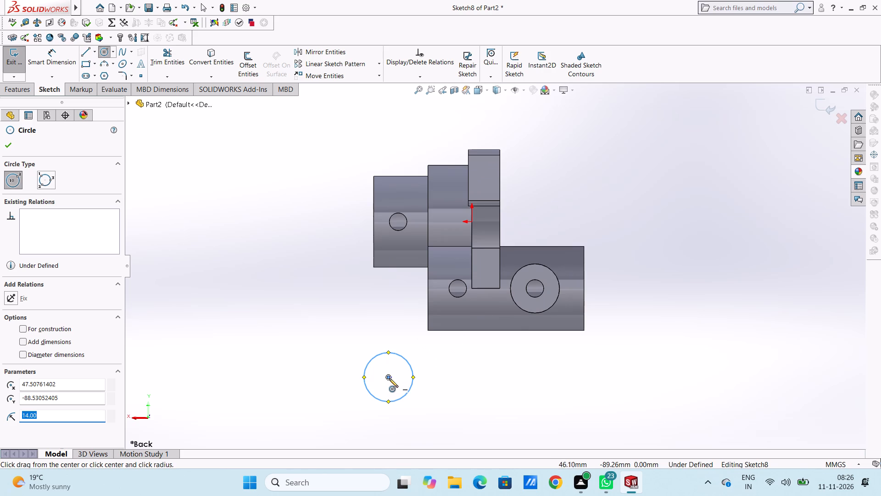
left_click(387, 377)
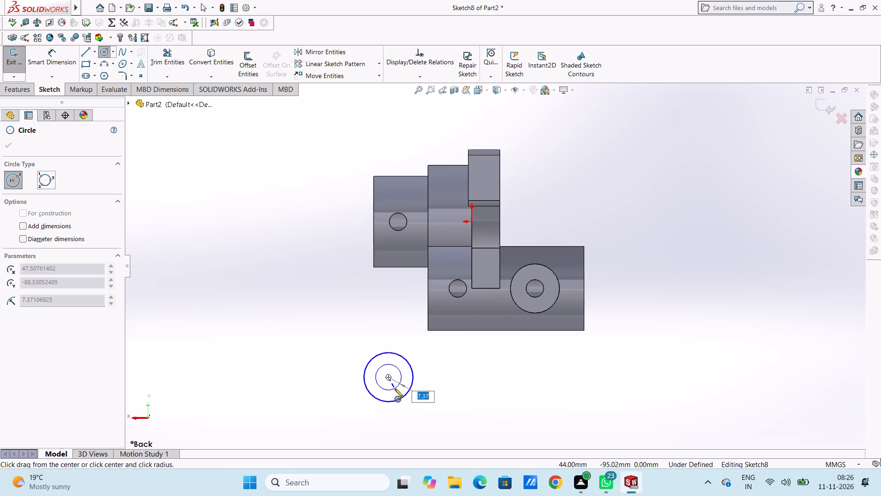
left_click(395, 389)
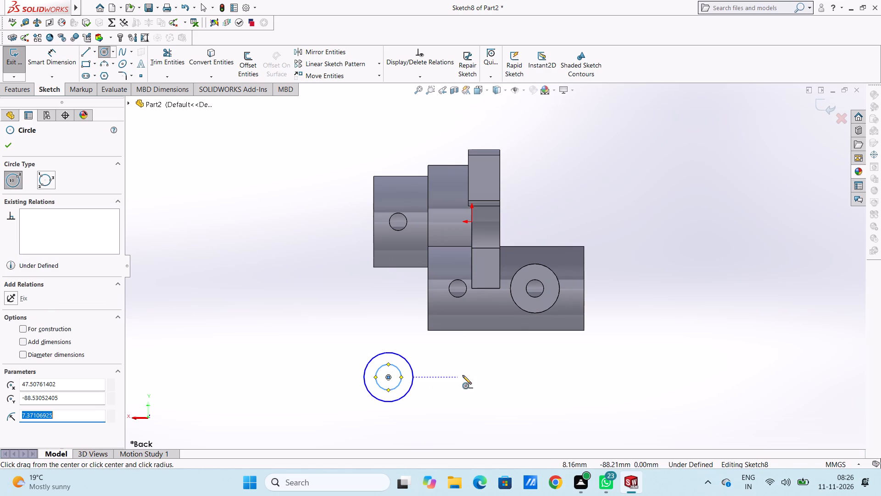
right_click(251, 313)
left_click(267, 320)
left_click(264, 320)
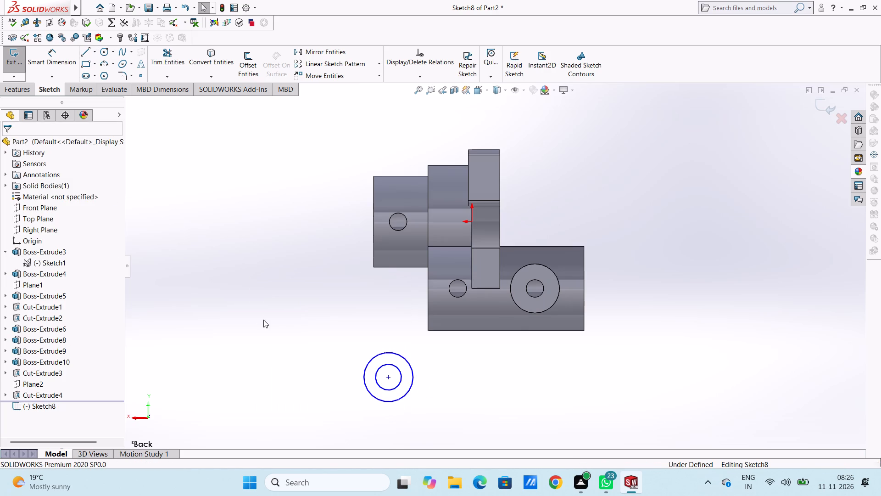
Dimension the outer circle's diameter.
left_click(54, 68)
left_click(379, 356)
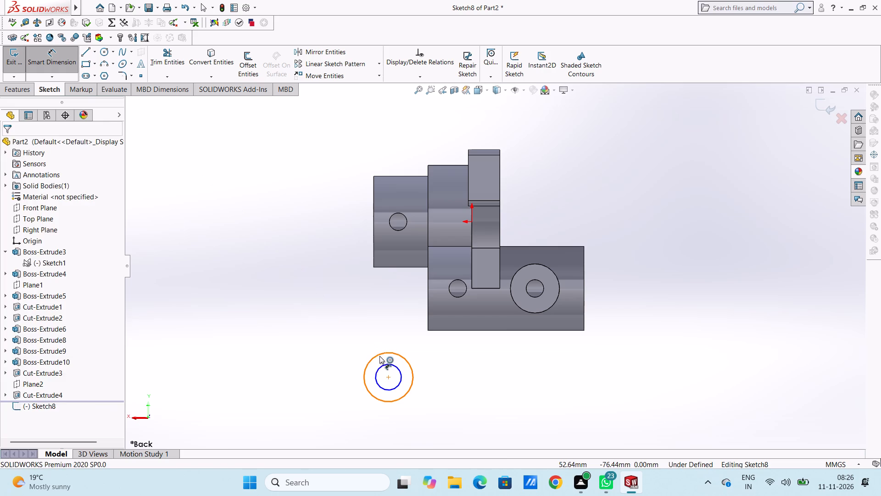
left_click(229, 234)
double_click(191, 220)
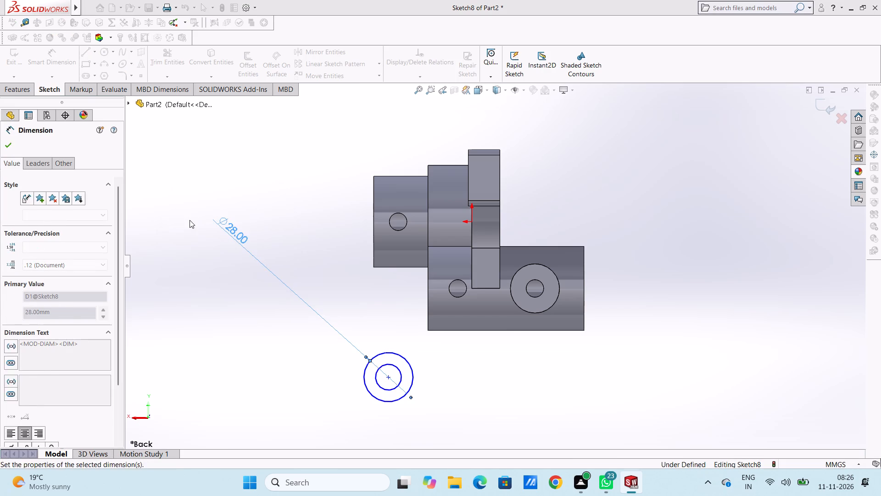
Dimension the inner circle's diameter as 10 mm.
scroll(438, 389, "up", 3)
scroll(462, 354, "down", 4)
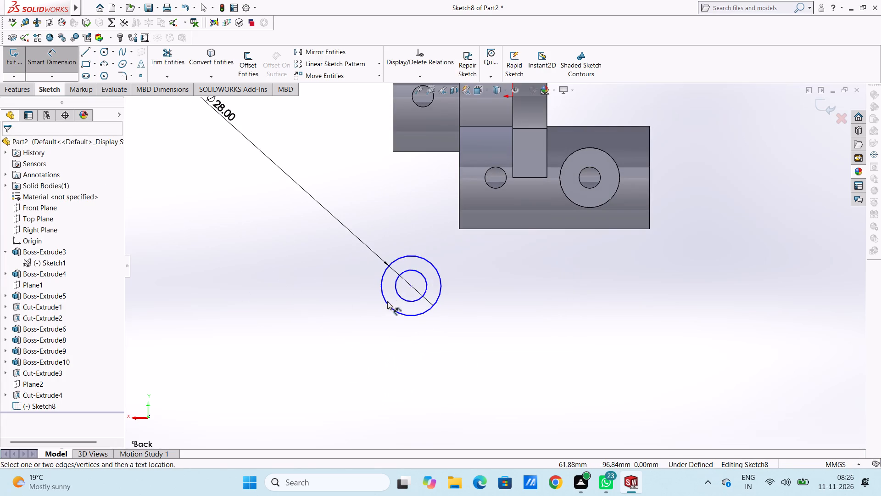
left_click(402, 298)
left_click(259, 369)
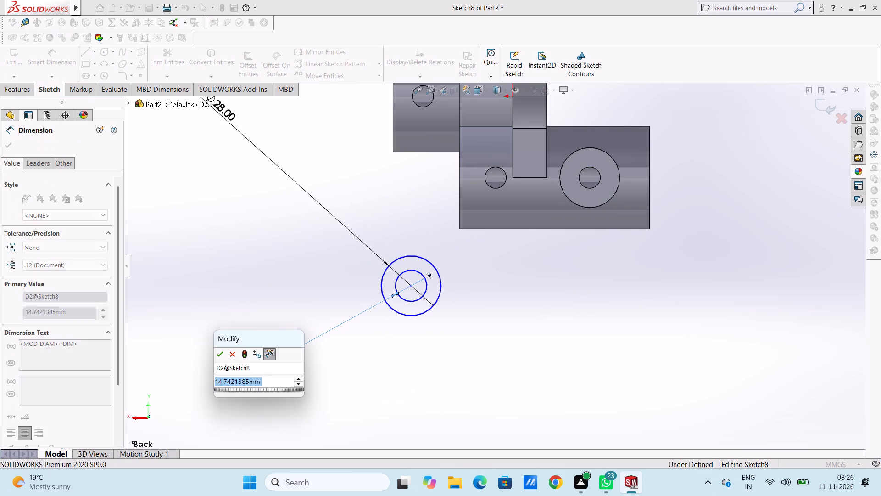
type("10")
key("Return")
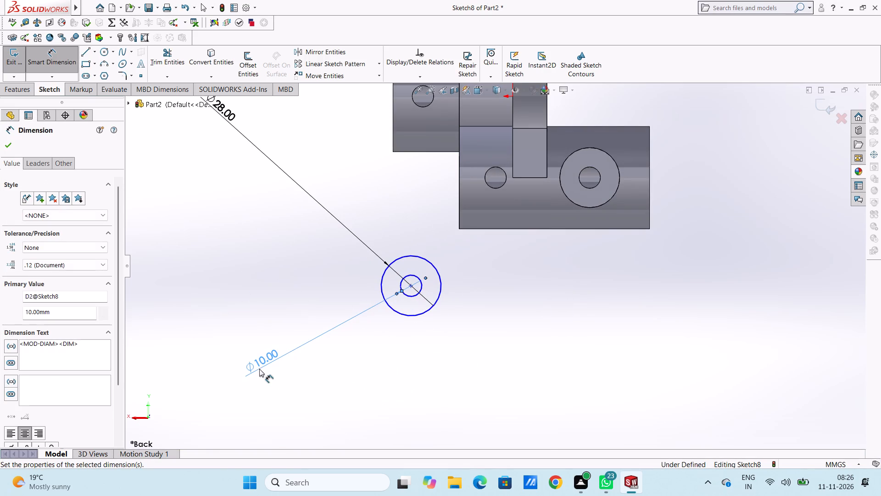
left_click(268, 281)
Dimension the circles' common centre 59 mm below the upper boss's lower edge.
scroll(405, 225, "up", 3)
scroll(519, 179, "down", 2)
scroll(519, 187, "up", 3)
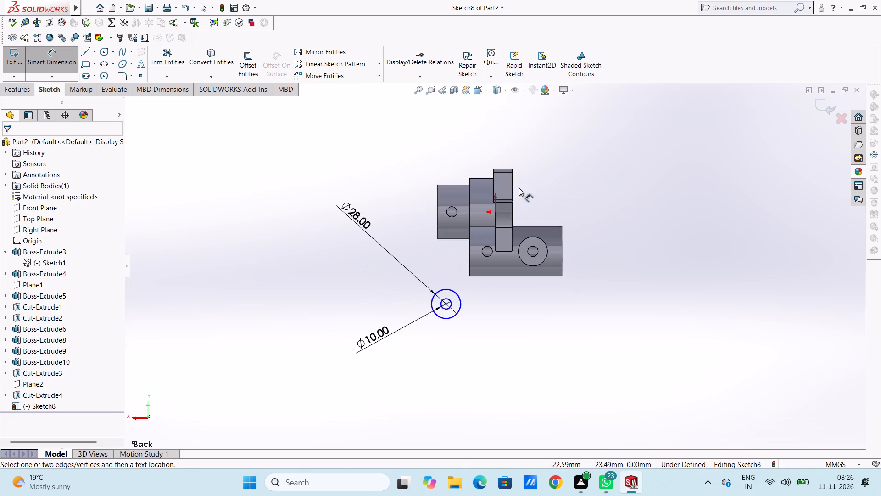
scroll(491, 286, "down", 1)
scroll(538, 196, "down", 1)
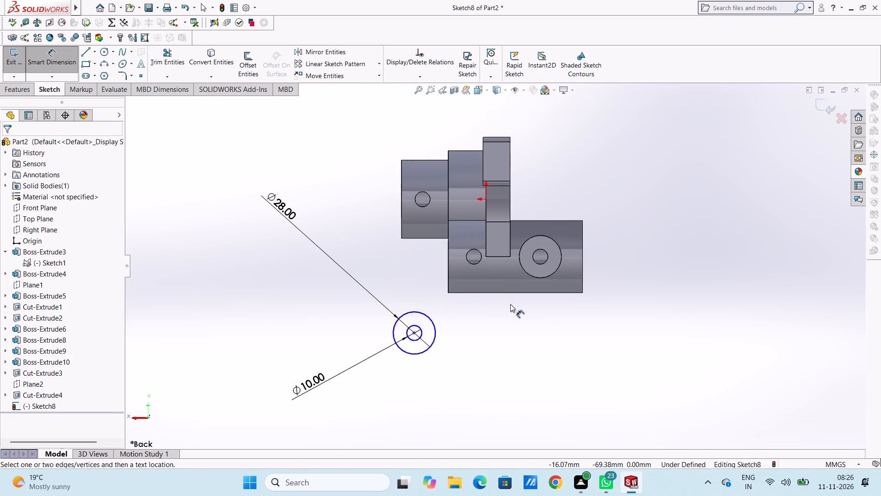
scroll(510, 304, "up", 4)
scroll(511, 250, "down", 4)
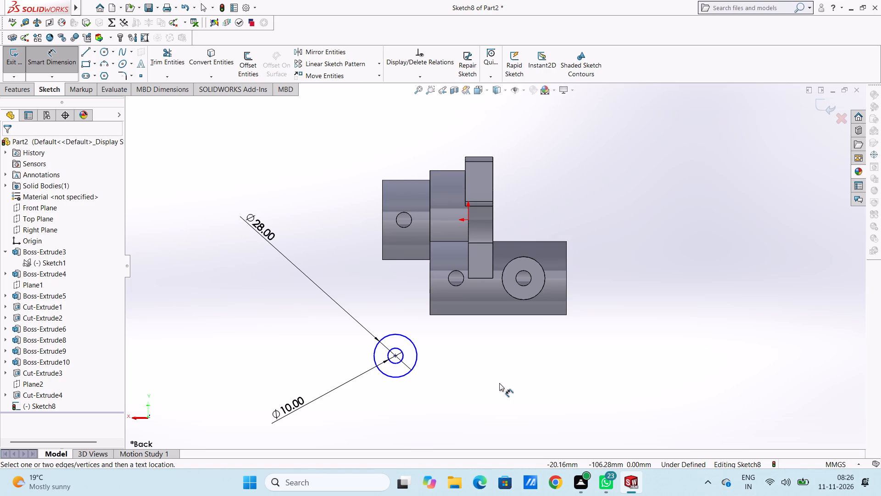
left_click(393, 260)
left_click(394, 355)
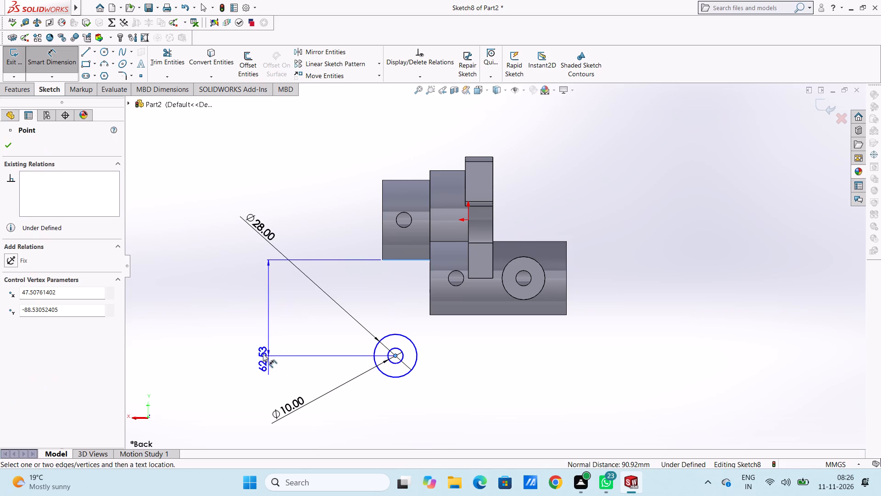
left_click(245, 327)
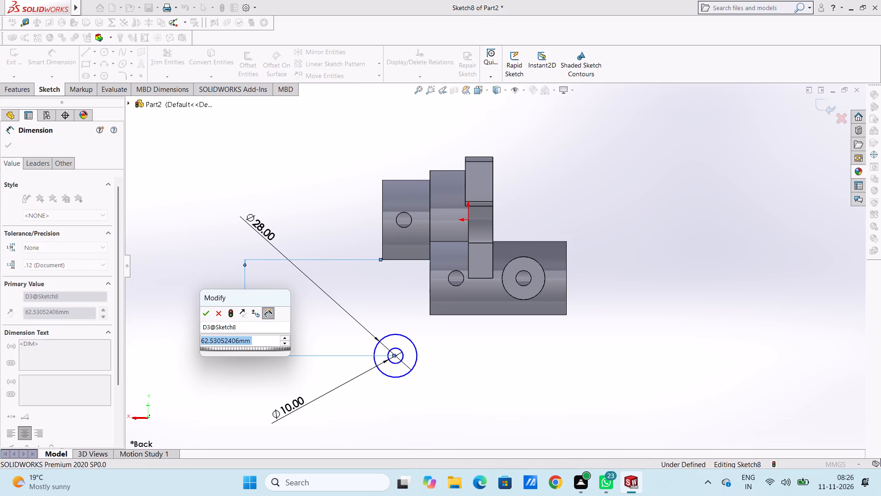
type("59")
key("Return")
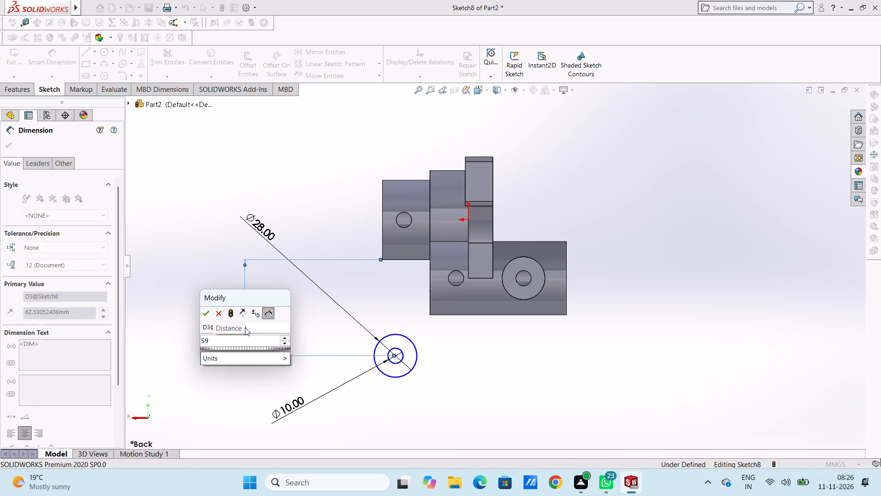
left_click(219, 237)
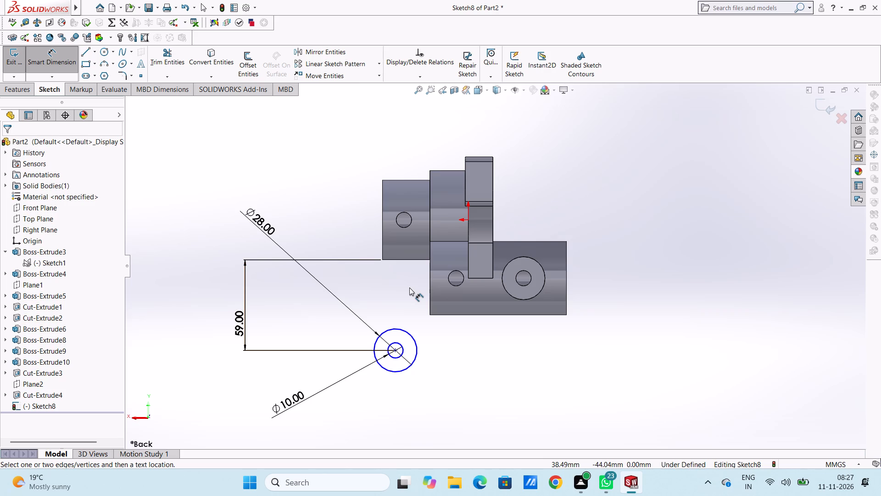
Dimension the circles' centre 120 mm horizontally from the lower boss's end edge nearest its small round side boss.
left_click(395, 352)
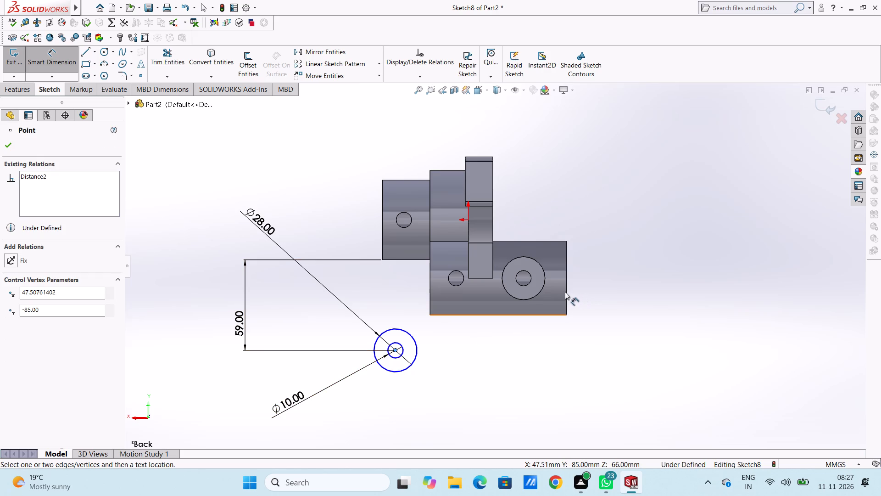
left_click(566, 282)
scroll(568, 346, "up", 3)
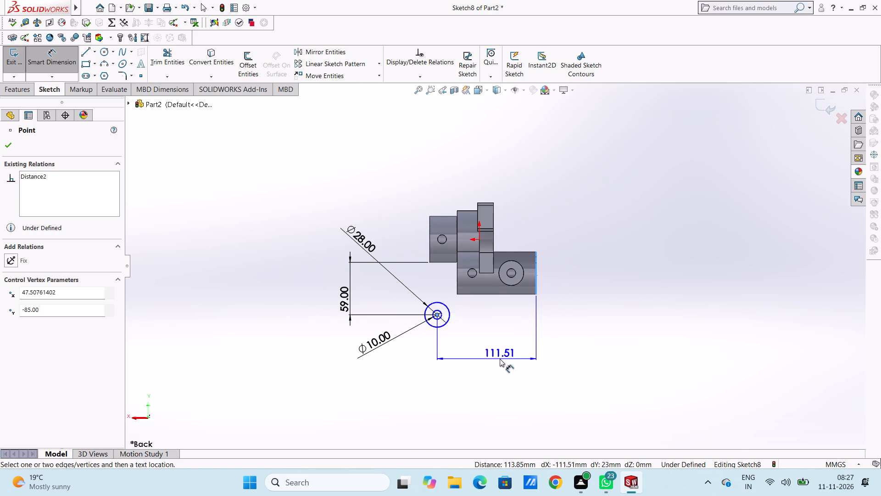
left_click(500, 359)
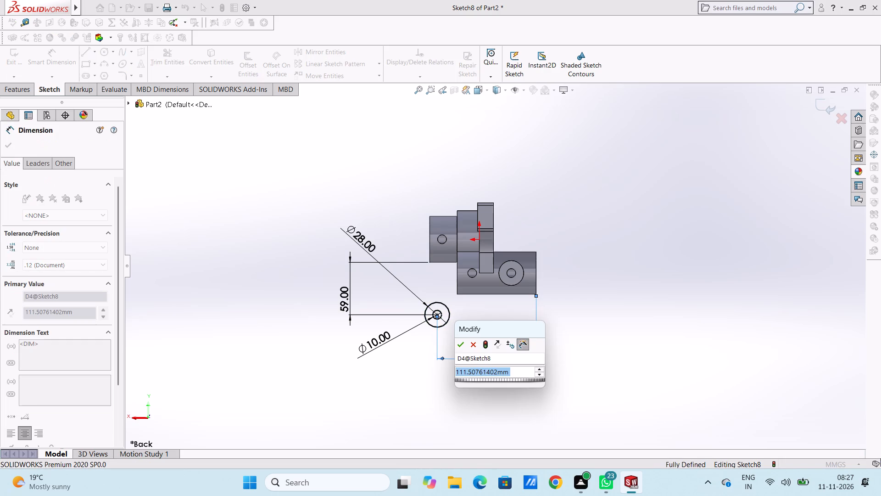
type("120")
key("Return")
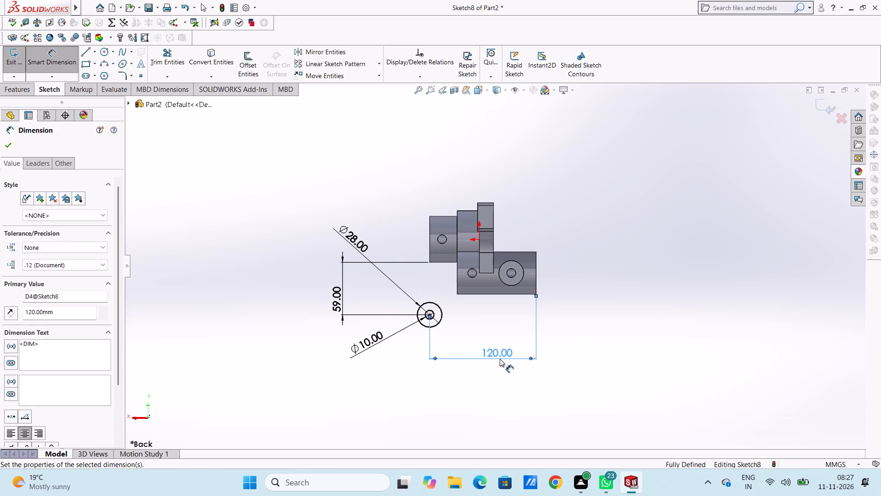
left_click(487, 315)
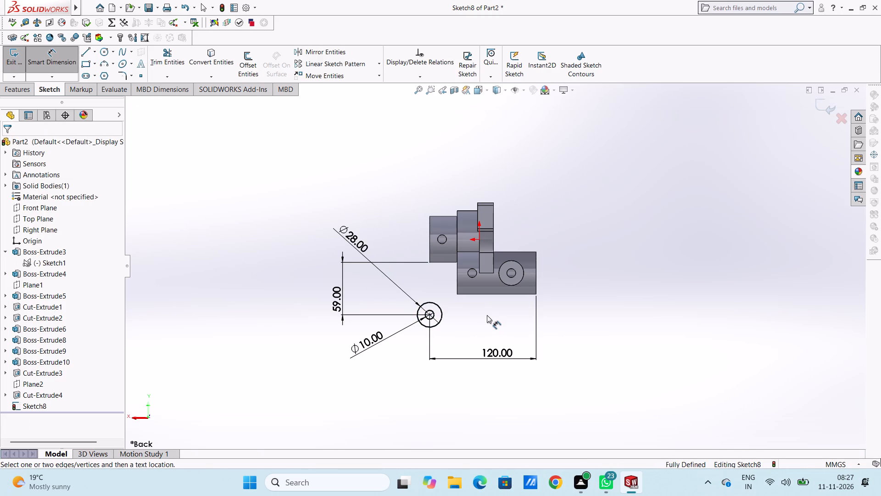
left_click(72, 59)
Draw a horizontal line from the outer circle's lowest point to directly below the centre of the lower boss's round side boss.
scroll(509, 266, "down", 3)
scroll(379, 378, "down", 2)
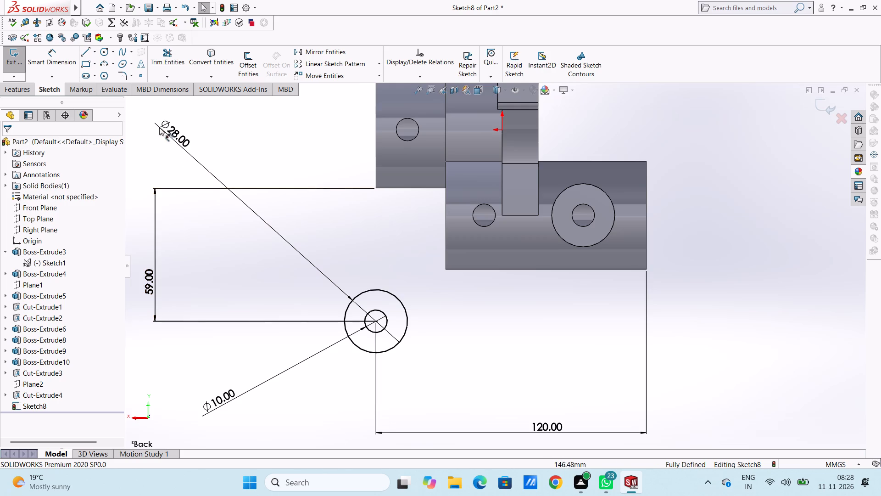
left_click(87, 54)
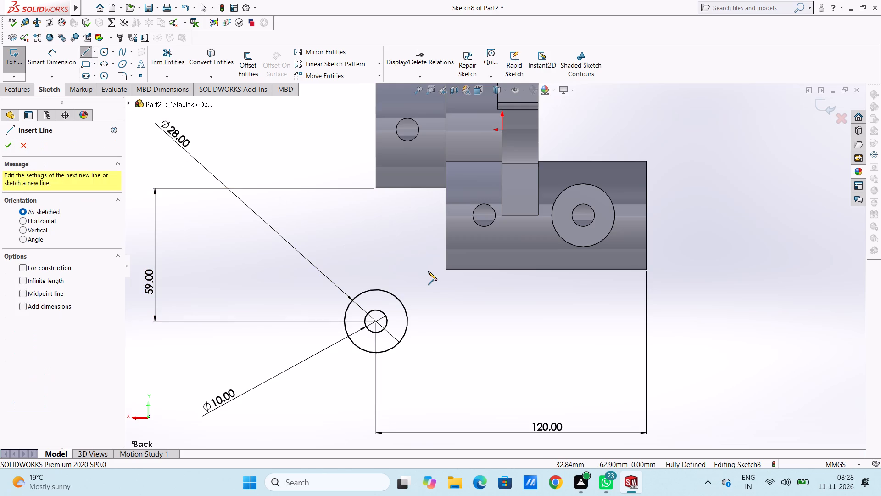
left_click(376, 355)
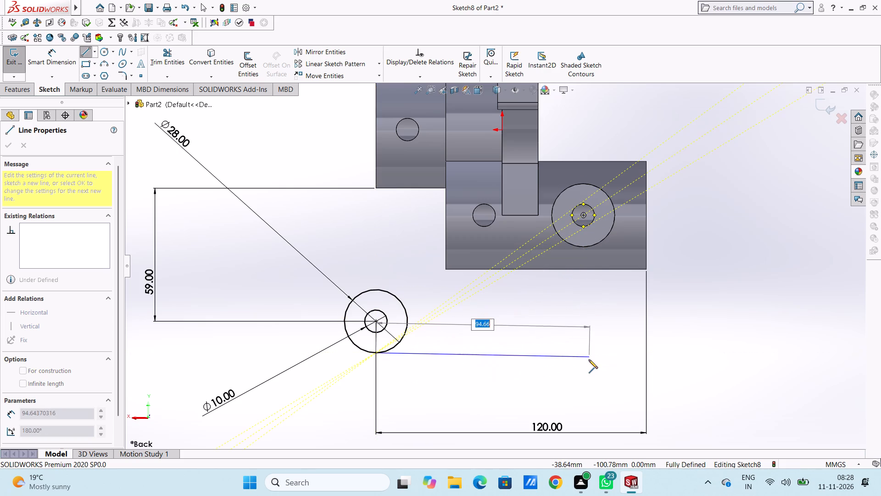
left_click(584, 352)
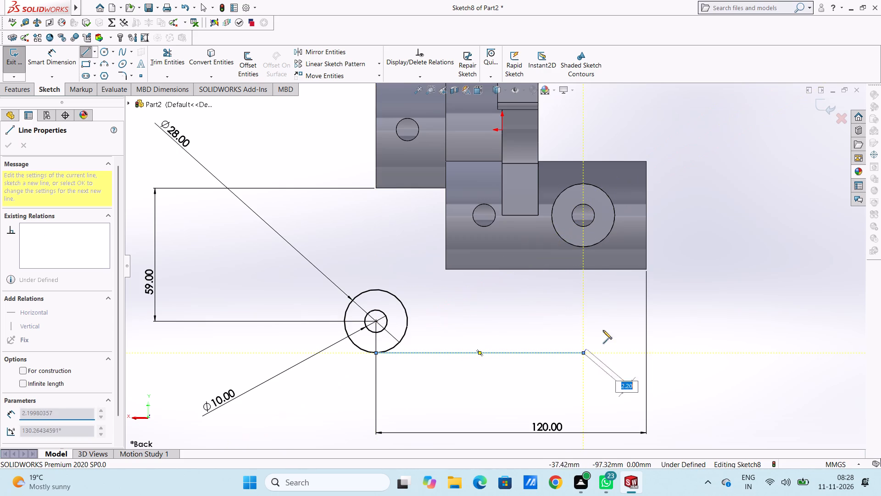
right_click(612, 307)
left_click(623, 312)
left_click(617, 314)
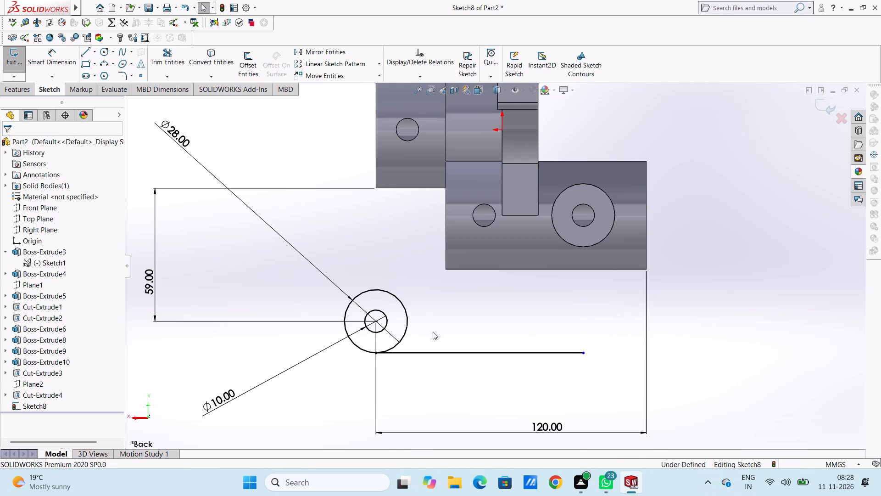
Draw connected lines from the outer circle's highest point: 31 mm horizontally toward the lower boss, 16 mm up, and 50 mm horizontally across the boss.
left_click(86, 53)
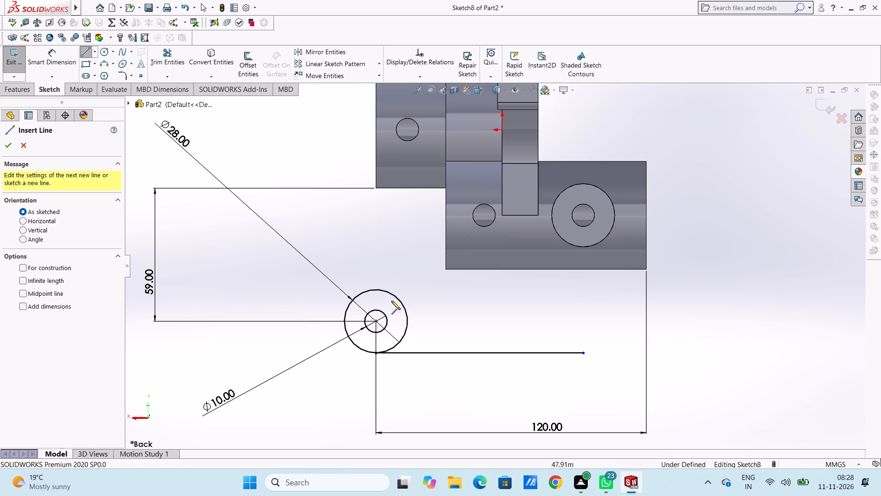
left_click(376, 289)
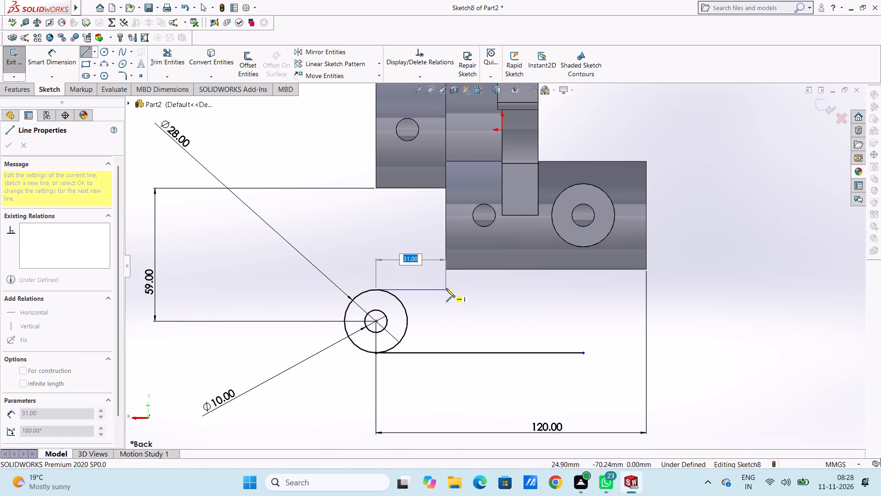
left_click(446, 290)
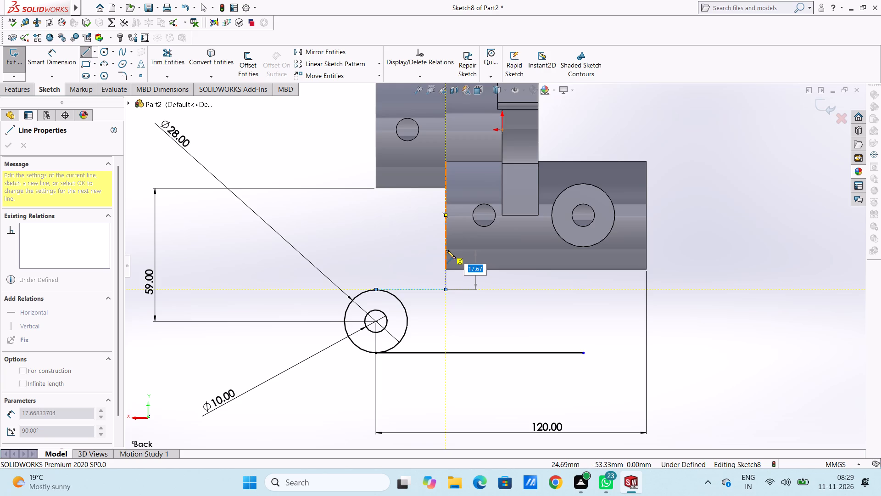
type("16")
key("Return")
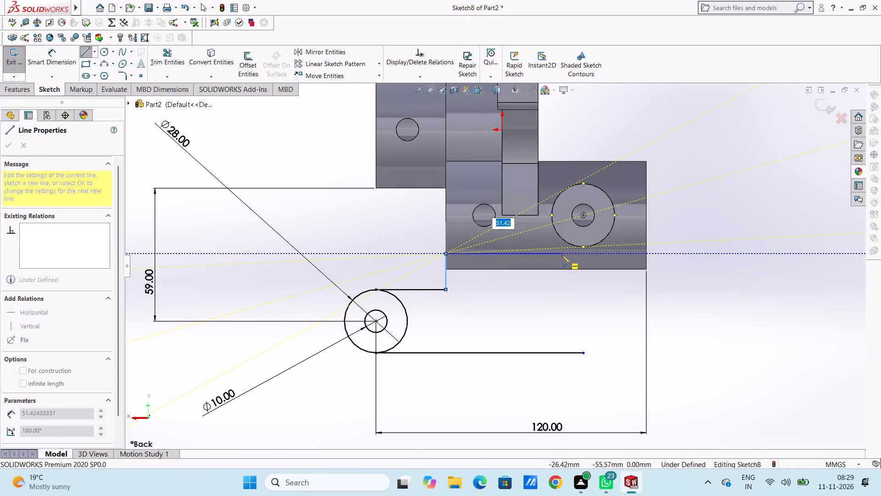
type("50")
key("Return")
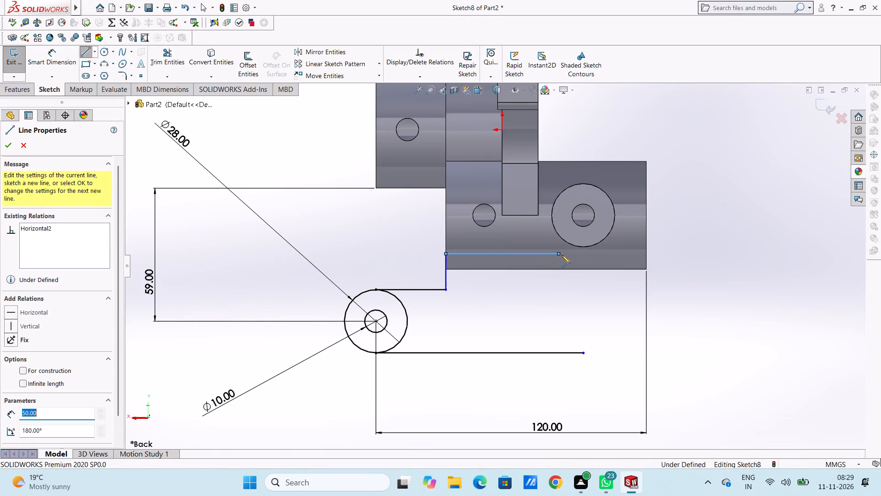
right_click(707, 181)
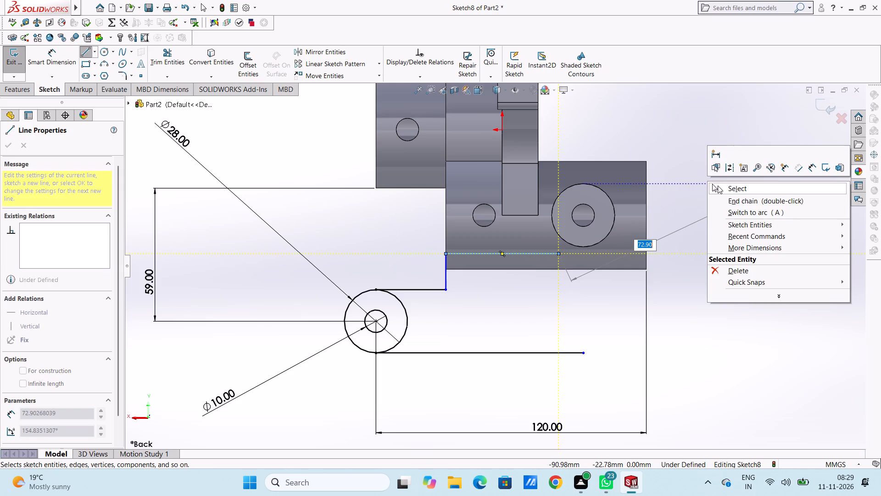
left_click(719, 186)
left_click(714, 200)
Dimension the horizontal line from the outer circle's top as 31 mm and the vertical line as 16 mm.
scroll(721, 251, "up", 4)
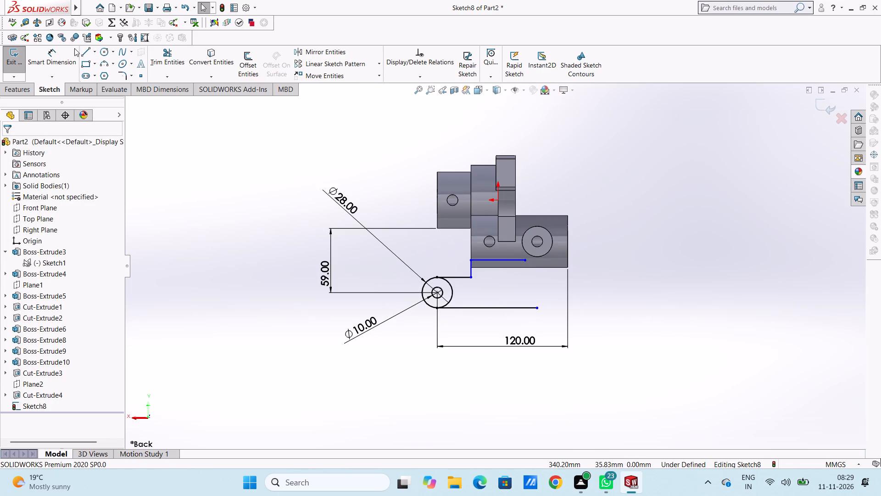
left_click(59, 56)
scroll(475, 264, "down", 5)
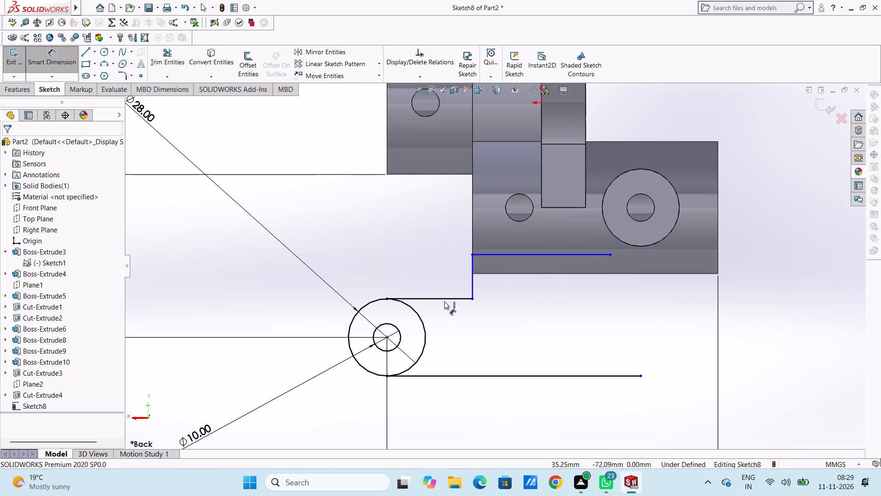
left_click(444, 301)
left_click(333, 258)
left_click(294, 242)
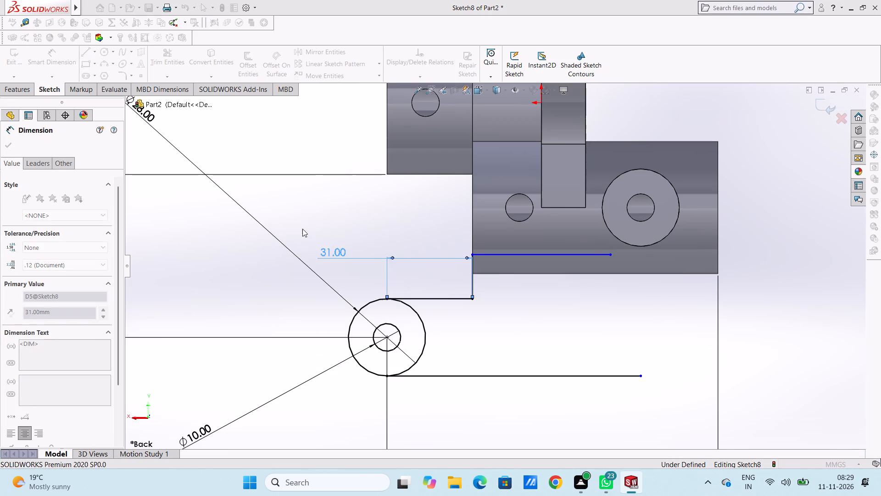
left_click(307, 220)
left_click(472, 280)
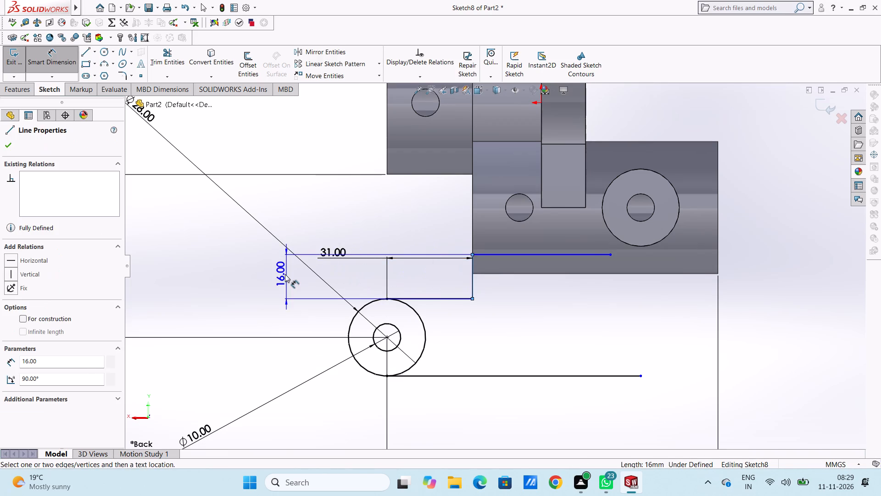
left_click(285, 274)
left_click(247, 261)
left_click(214, 261)
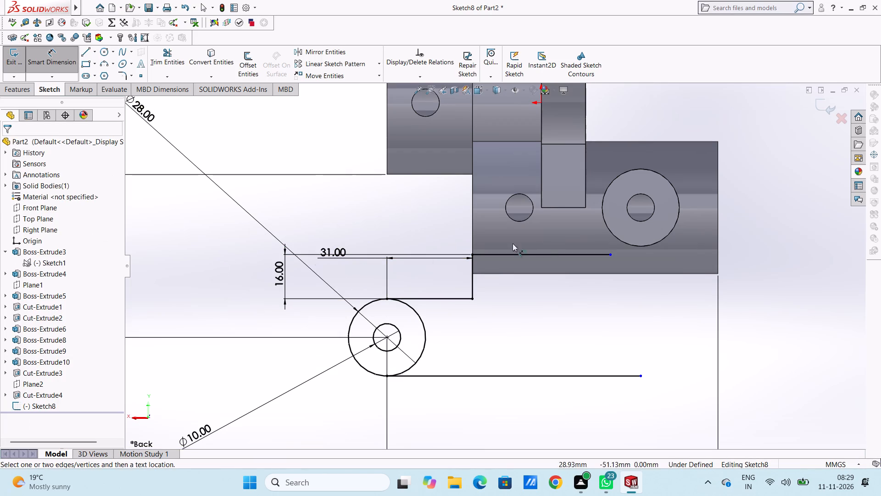
Dimension the horizontal line across the lower boss as 50 mm.
left_click(543, 255)
left_click(578, 181)
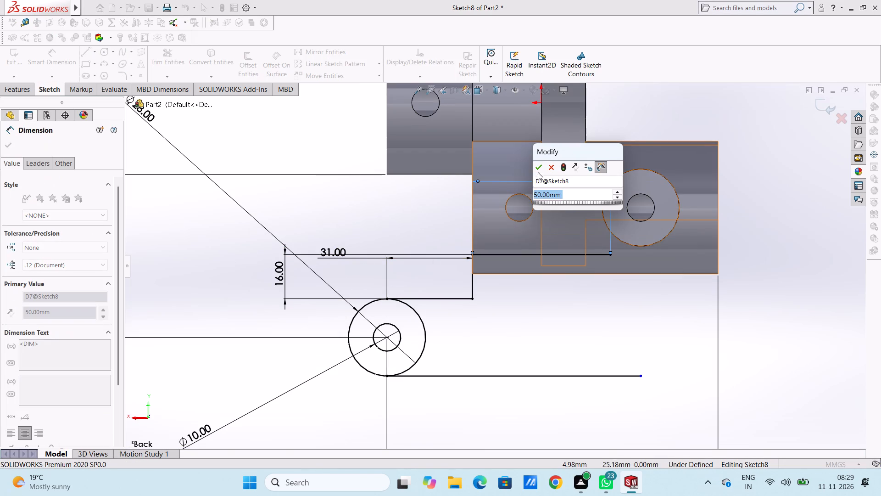
left_click(538, 169)
left_click(418, 195)
scroll(509, 293, "up", 4)
scroll(553, 301, "down", 2)
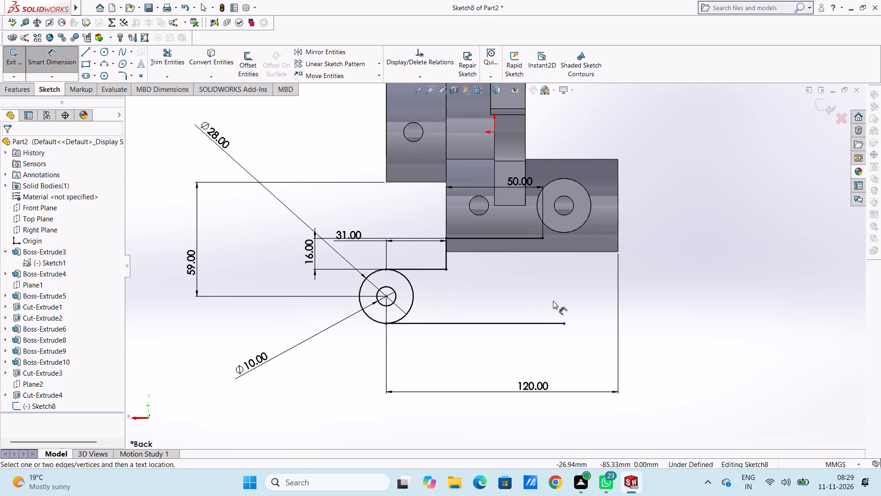
left_click(61, 66)
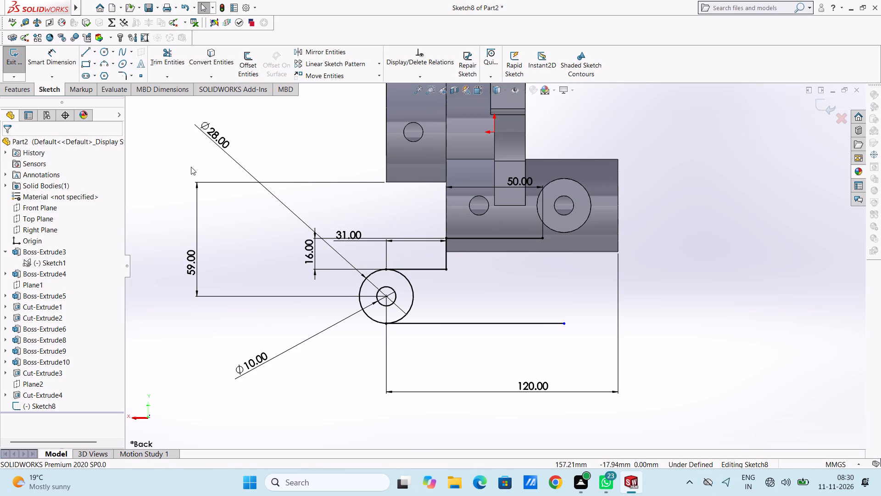
Draw a 21 mm horizontal line from the outer circle's lowest point along the existing bottom line.
left_click(83, 57)
left_click(385, 325)
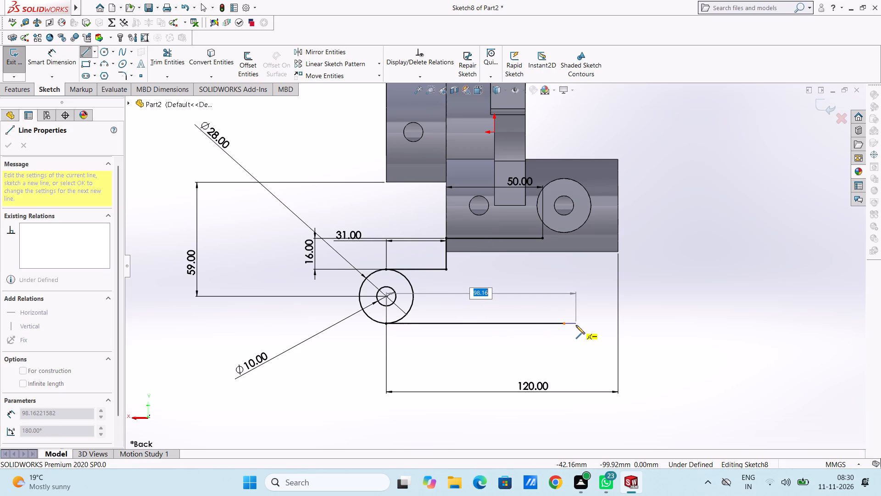
type("21")
key("Return")
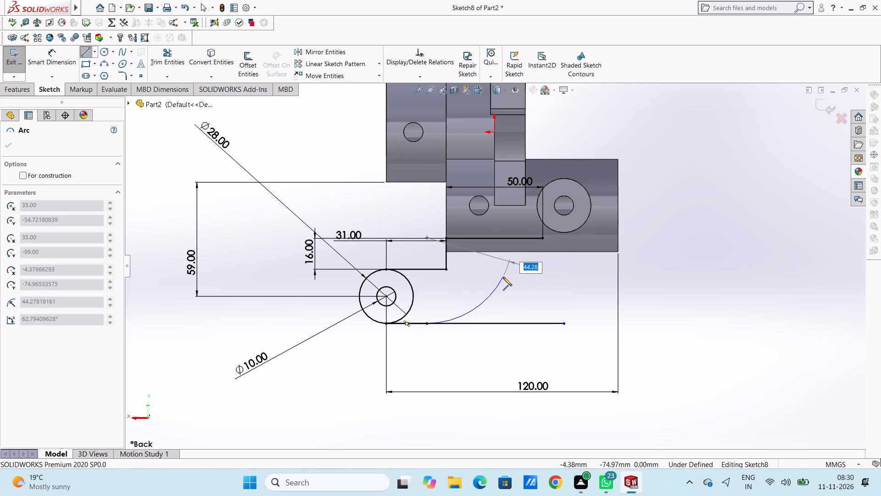
Continue from the 21 mm line with a tangent arc of 44 mm radius curving up toward the lower boss.
type("44")
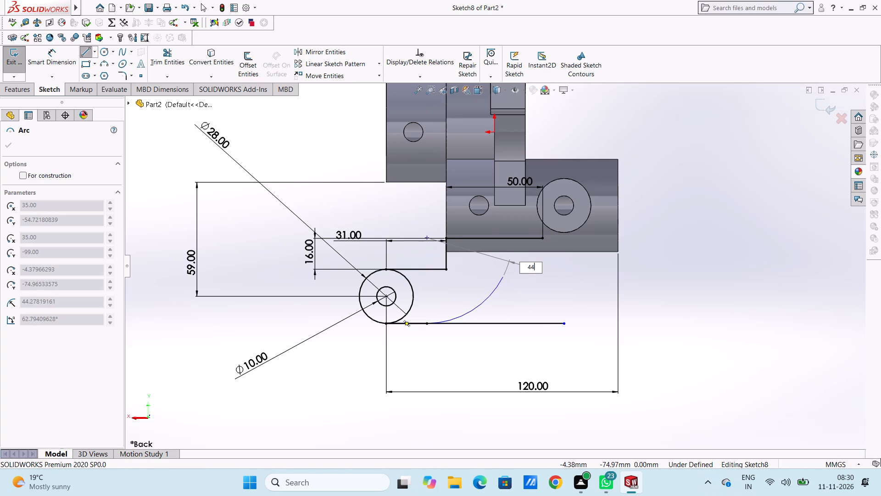
key("Return")
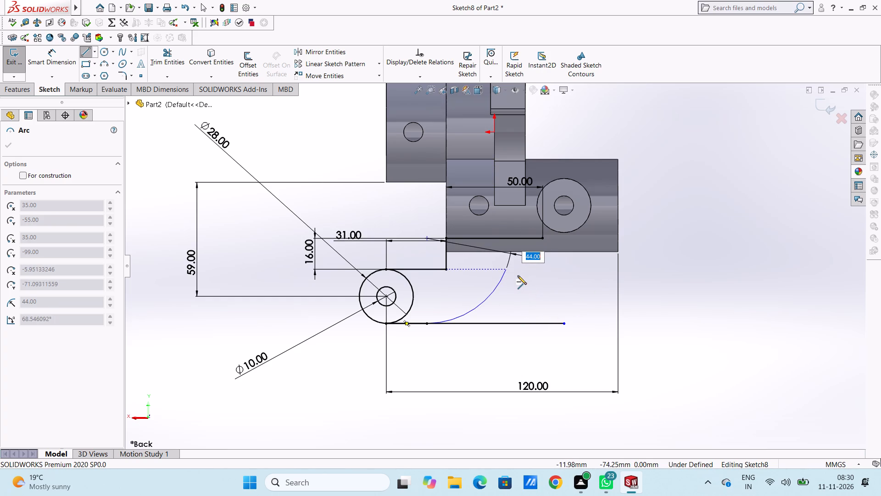
left_click(518, 276)
right_click(680, 227)
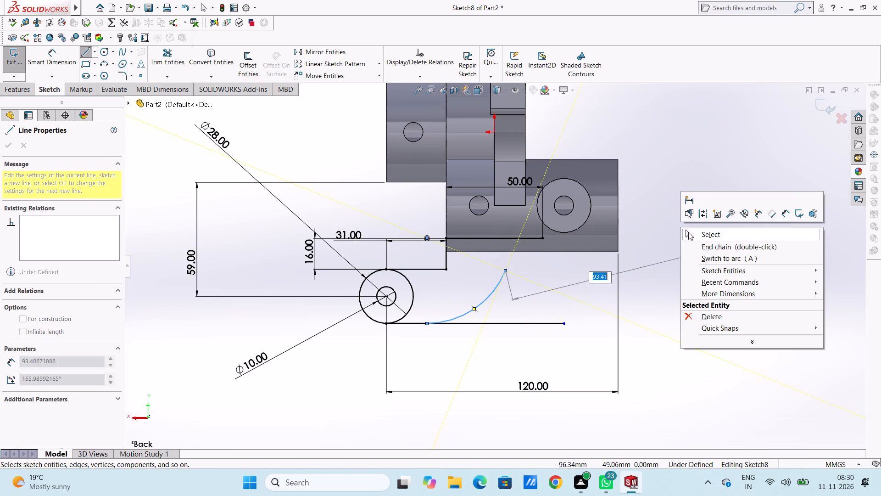
left_click(689, 233)
left_click(686, 239)
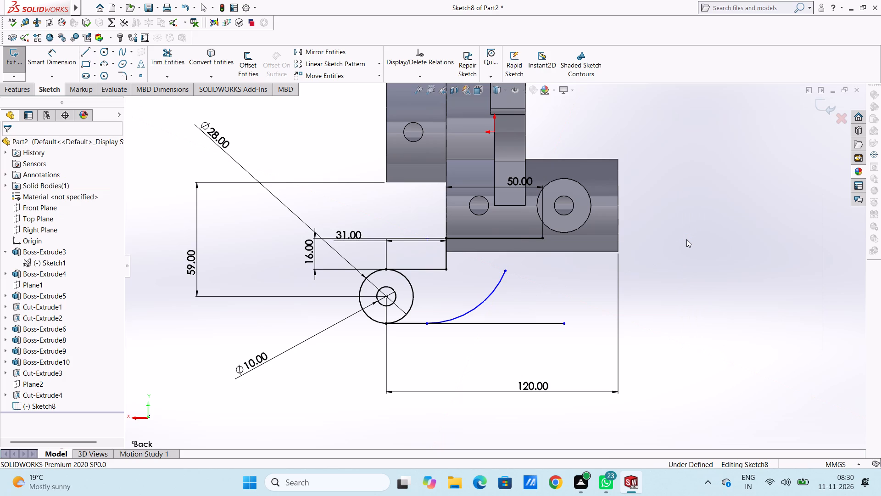
Dimension the tangent arc's radius as 44 mm.
scroll(510, 269, "up", 3)
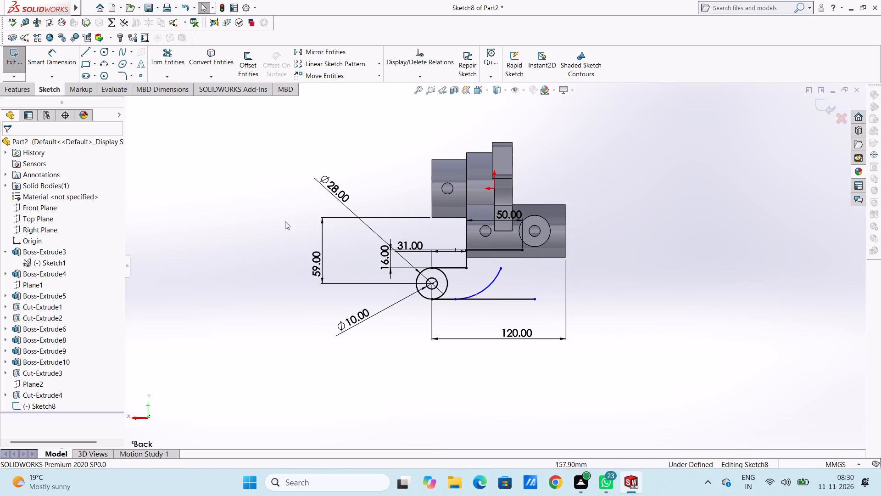
left_click(59, 55)
left_click(495, 281)
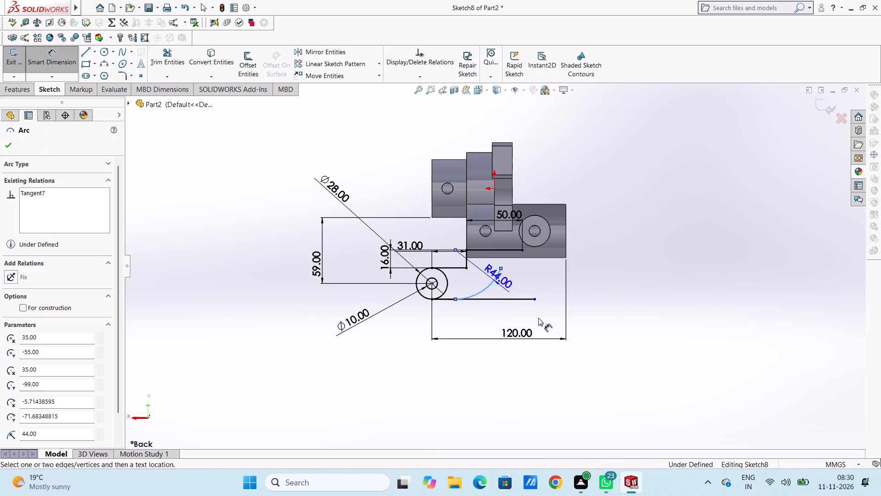
left_click(616, 394)
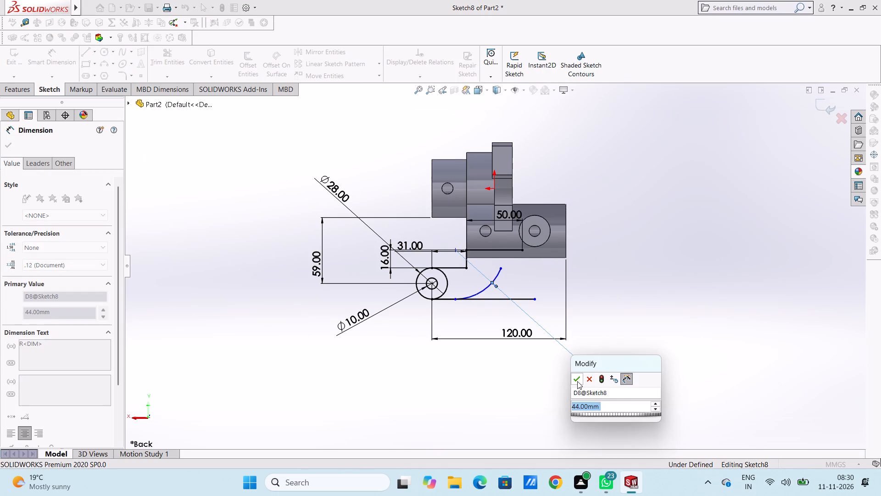
left_click(577, 381)
left_click(652, 318)
scroll(518, 266, "down", 4)
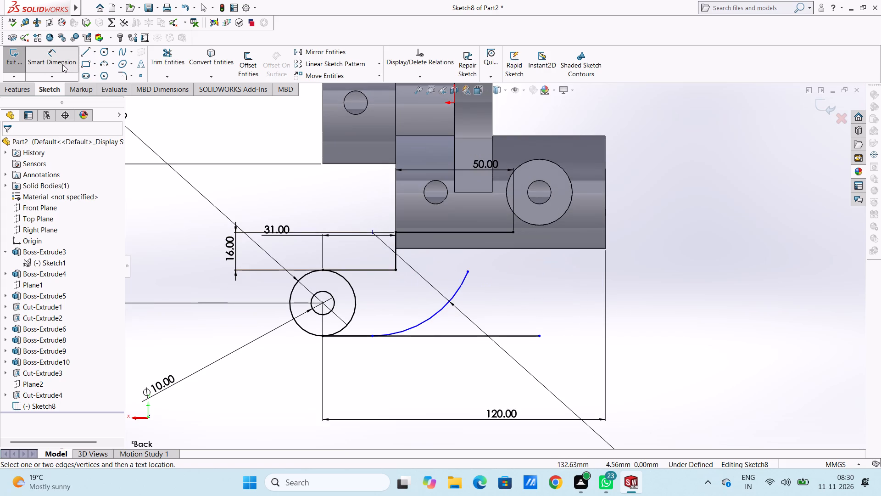
left_click(62, 63)
Draw a three-point arc of 38 mm radius from near the 44 mm arc's upper end to the free end of the 50 mm line.
left_click(103, 65)
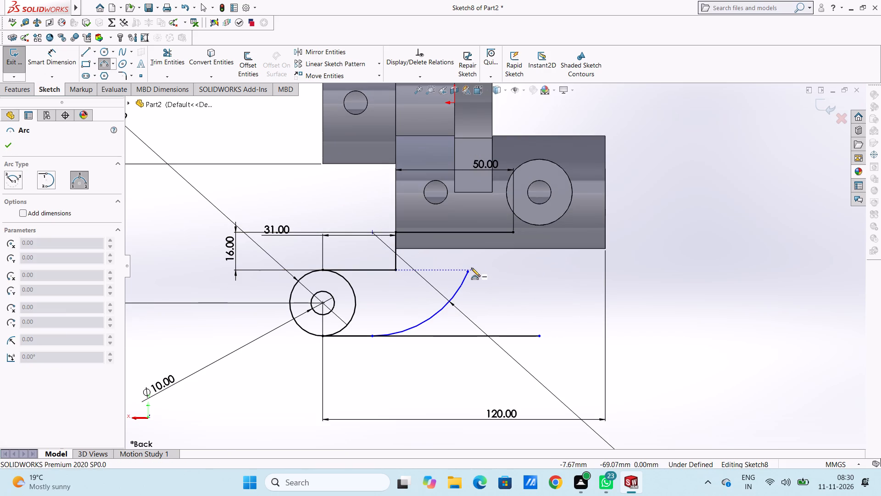
left_click(468, 277)
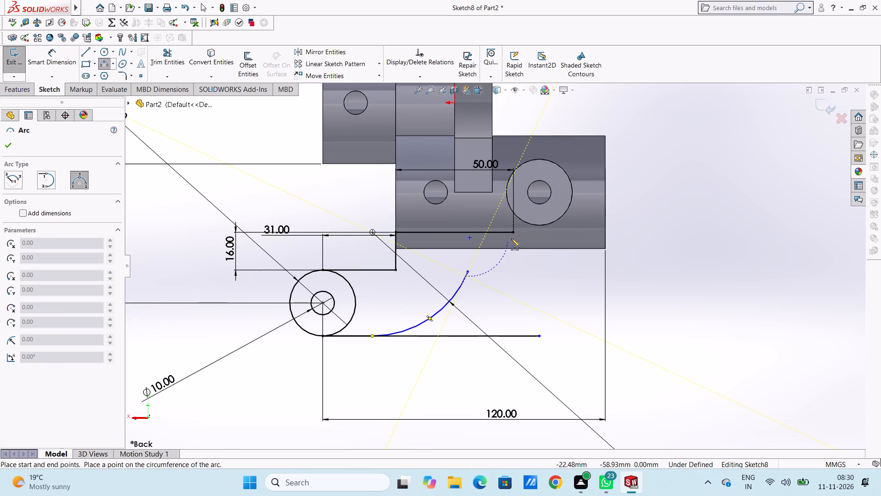
left_click(513, 233)
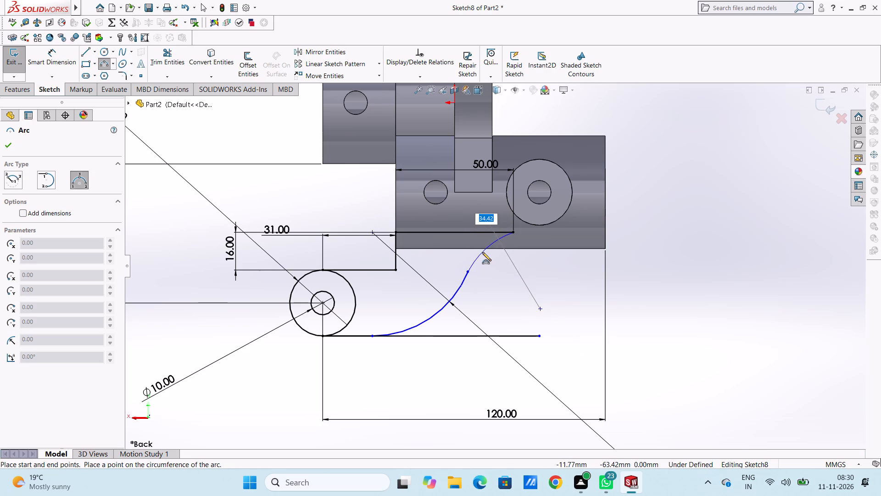
type("38")
key("Return")
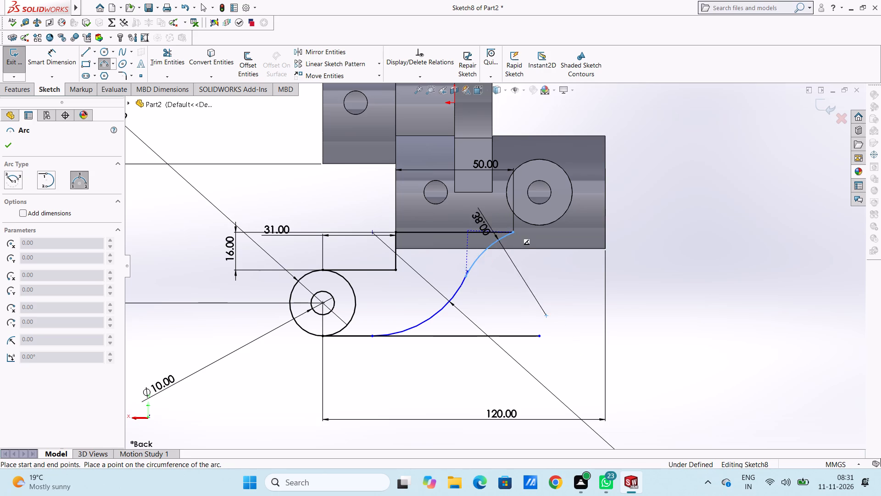
right_click(683, 186)
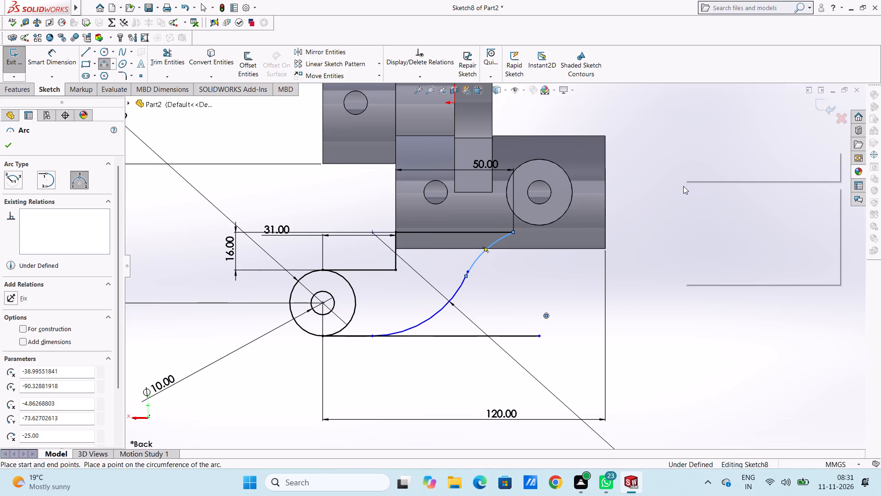
double_click(692, 189)
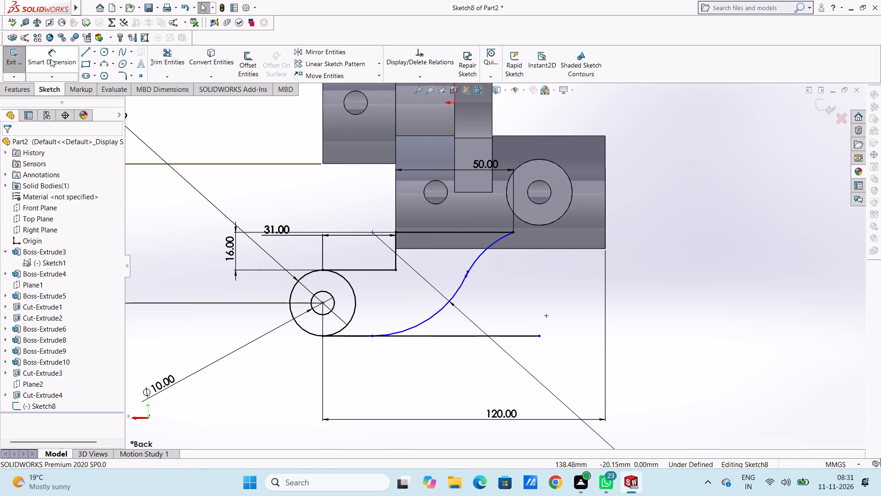
Dimension the upper three-point arc's radius as 38 mm.
left_click(50, 56)
left_click(482, 254)
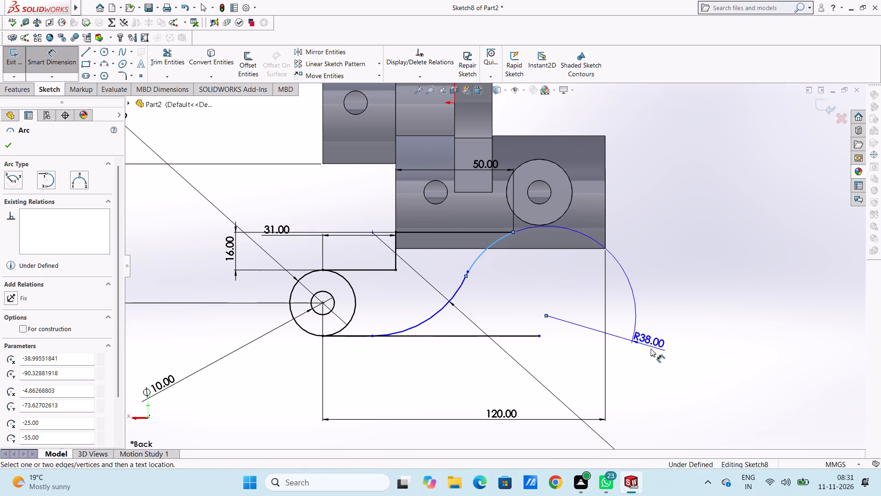
left_click(669, 410)
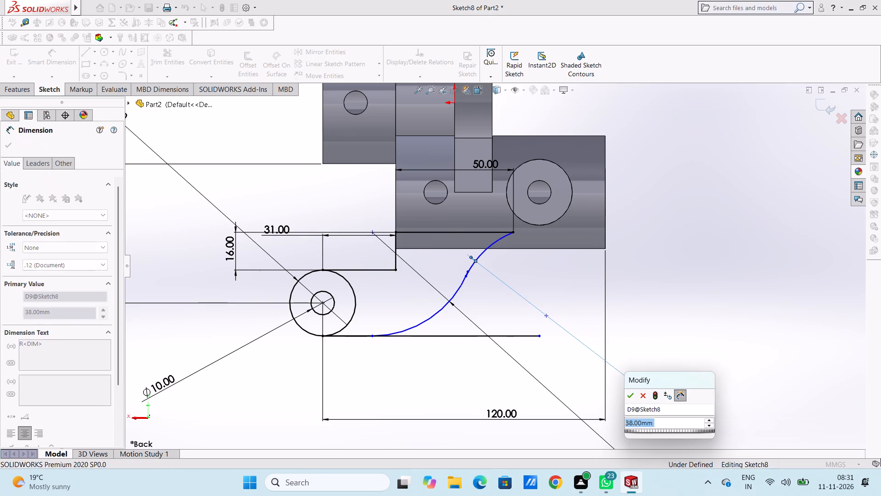
left_click(630, 395)
left_click(651, 346)
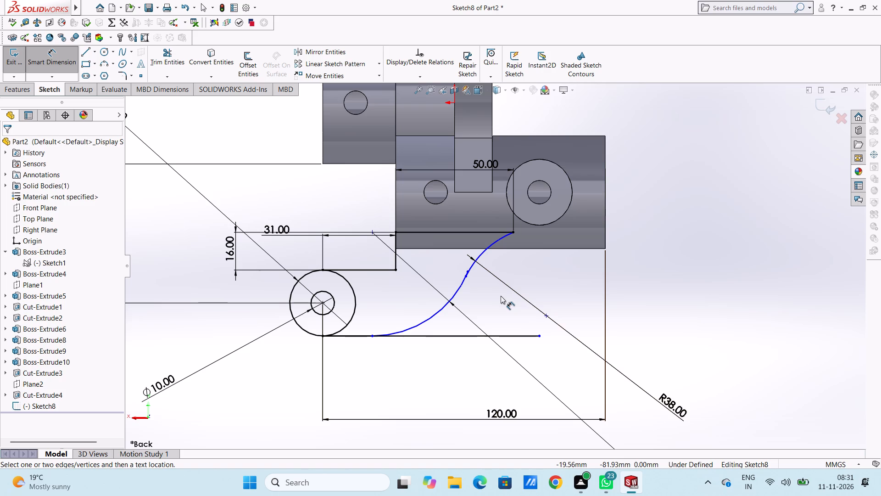
scroll(524, 299, "up", 3)
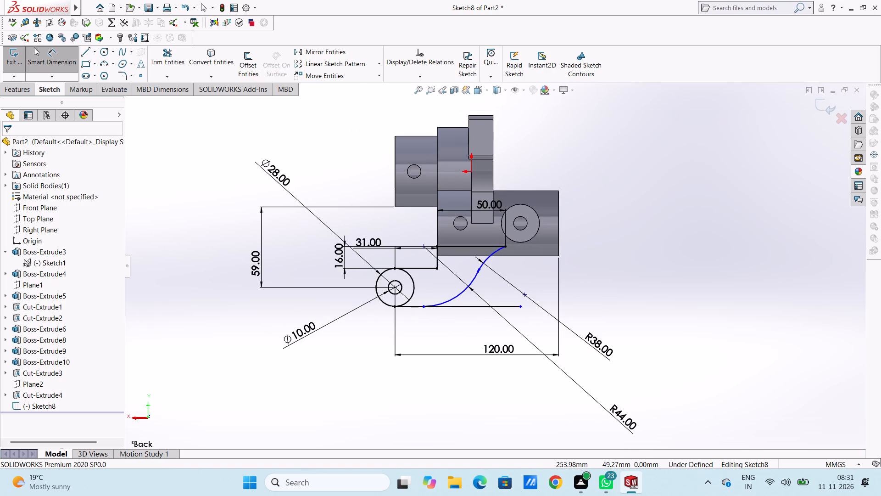
left_click(41, 58)
scroll(418, 303, "down", 2)
scroll(544, 259, "down", 5)
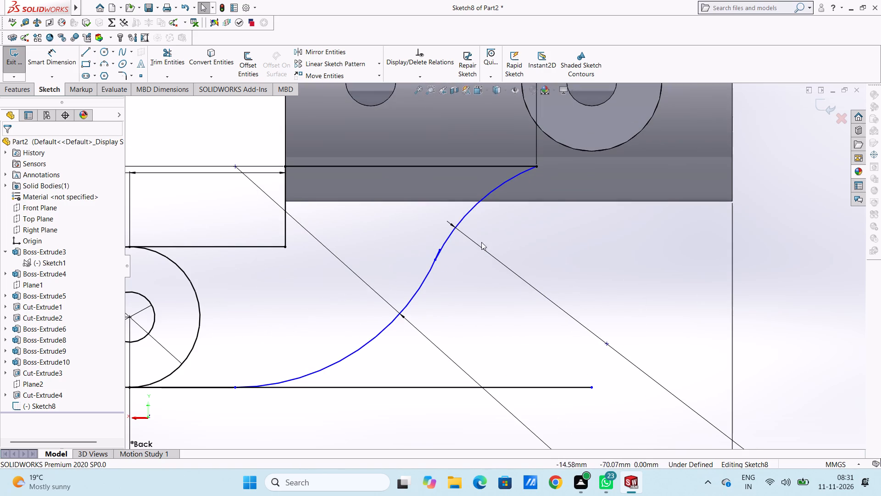
Add a tangent relation between the 38 mm radius arc and the 44 mm radius arc.
left_click(472, 210)
left_click(422, 288, "ctrl")
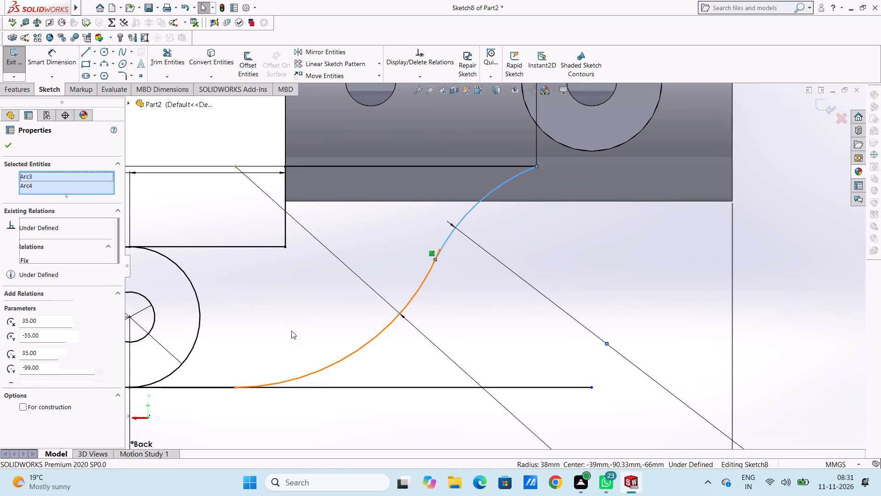
left_click(10, 321)
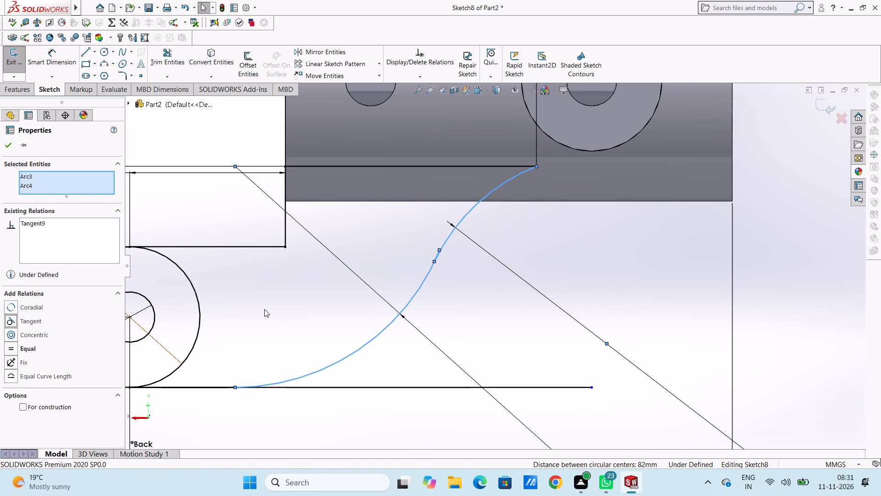
left_click(294, 302)
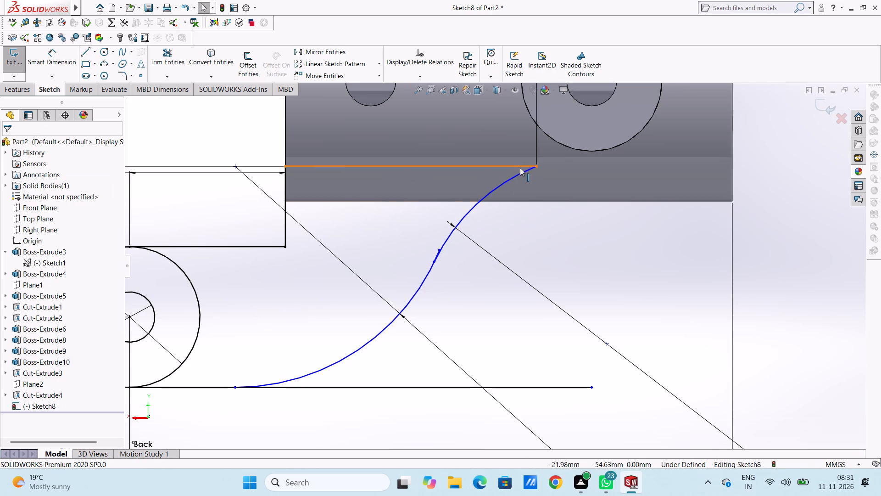
Add a tangent relation between the 44 mm radius arc and the bottom horizontal line.
left_click(371, 340)
left_click(322, 389, "ctrl")
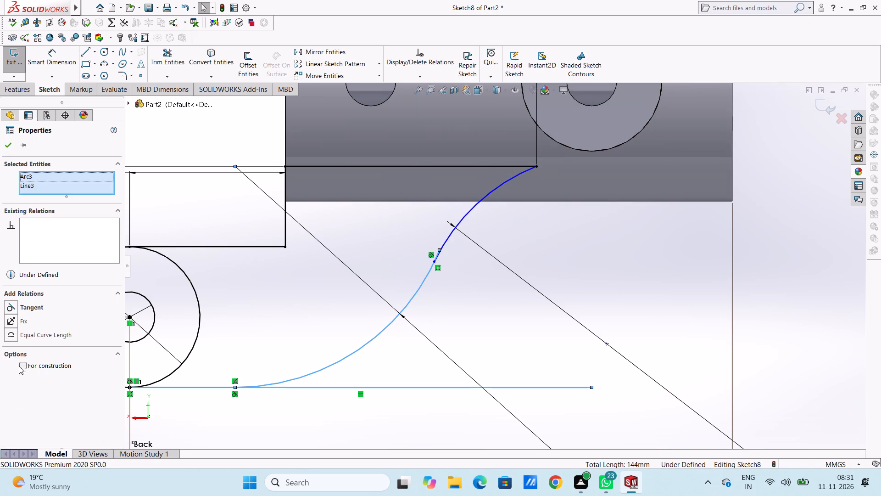
left_click(8, 310)
left_click(335, 324)
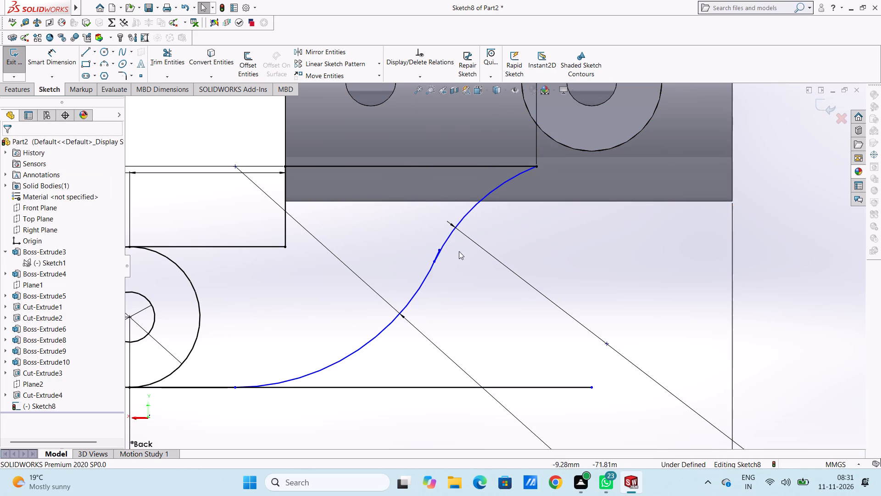
Trim the short overlapping stub where the 44 mm and 38 mm arcs meet.
scroll(451, 260, "down", 4)
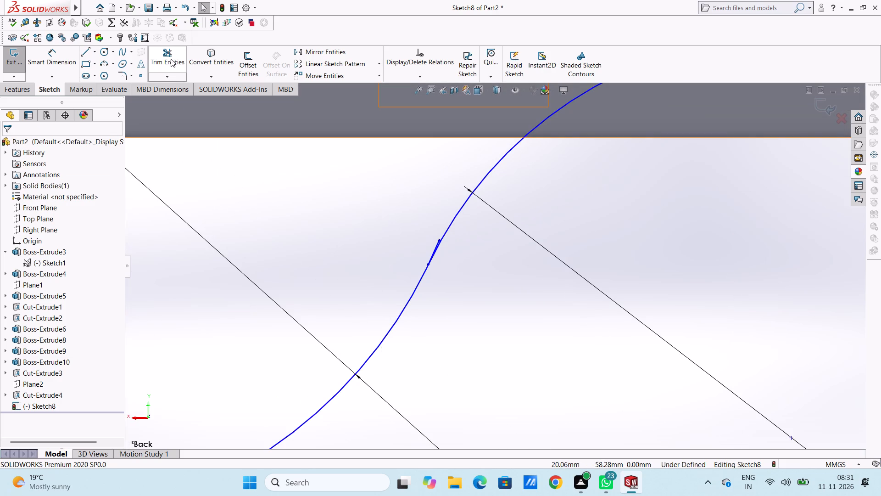
left_click(170, 57)
scroll(455, 255, "down", 5)
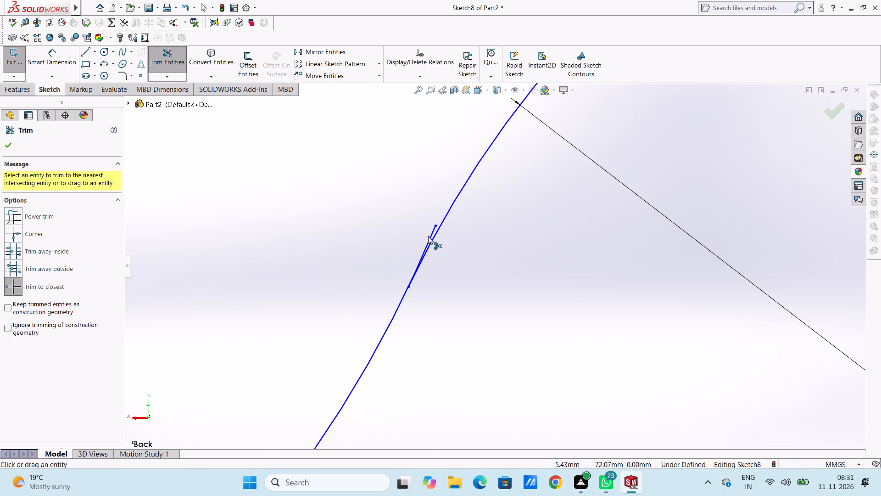
left_click(430, 237)
scroll(430, 237, "up", 16)
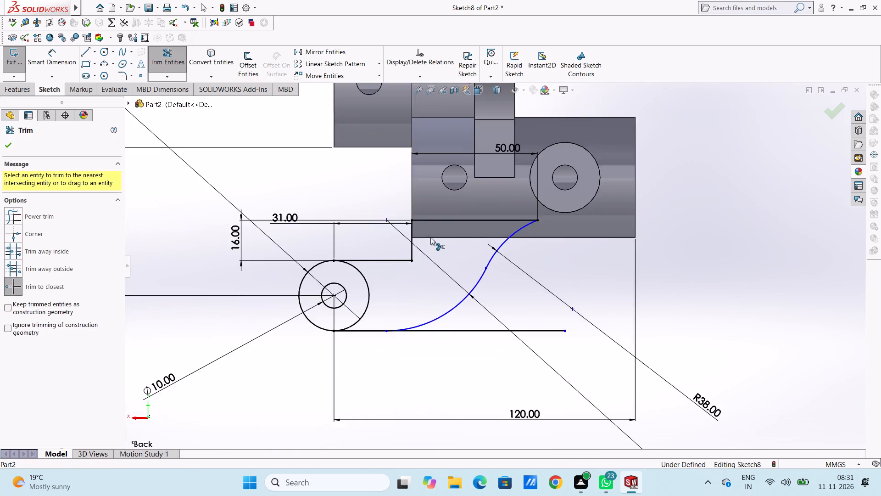
scroll(430, 237, "up", 4)
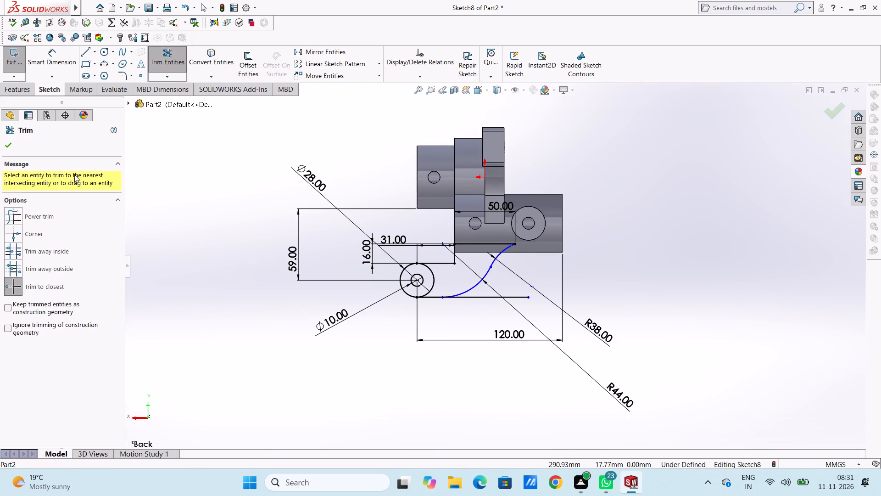
left_click(14, 146)
left_click(200, 178)
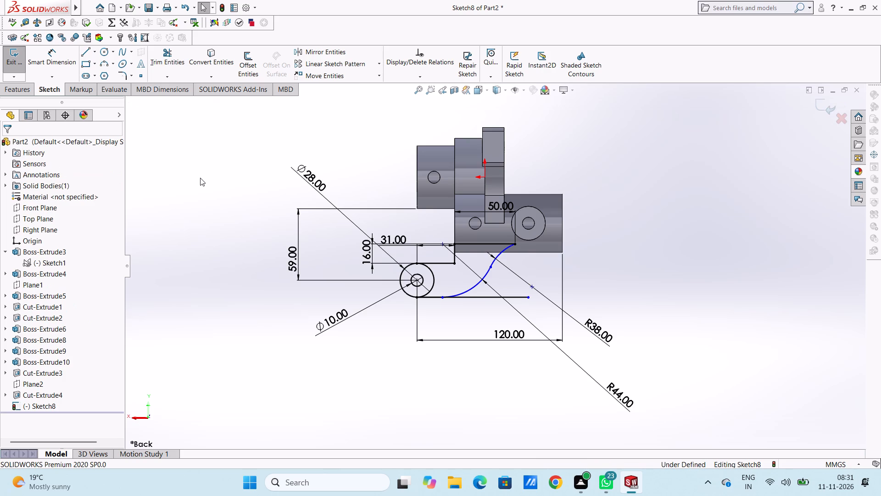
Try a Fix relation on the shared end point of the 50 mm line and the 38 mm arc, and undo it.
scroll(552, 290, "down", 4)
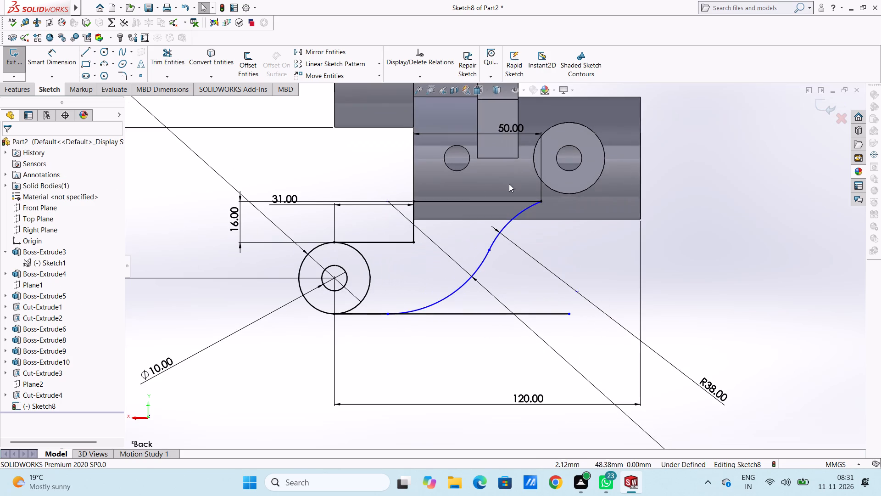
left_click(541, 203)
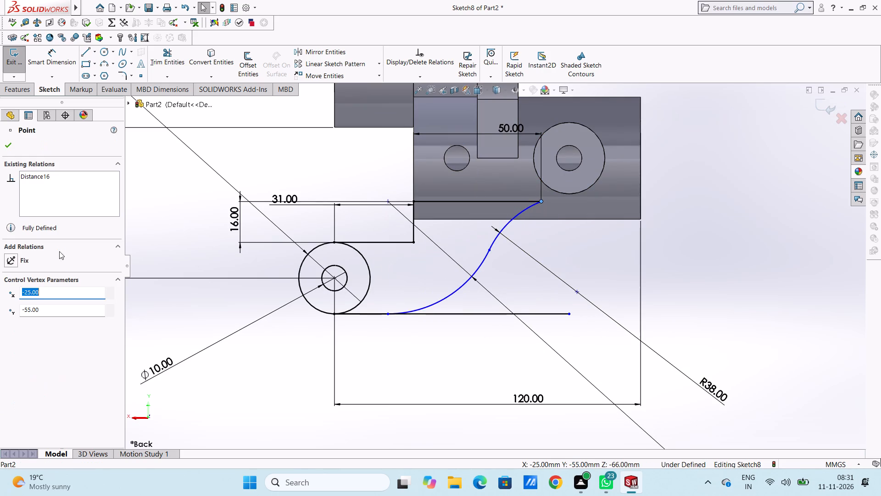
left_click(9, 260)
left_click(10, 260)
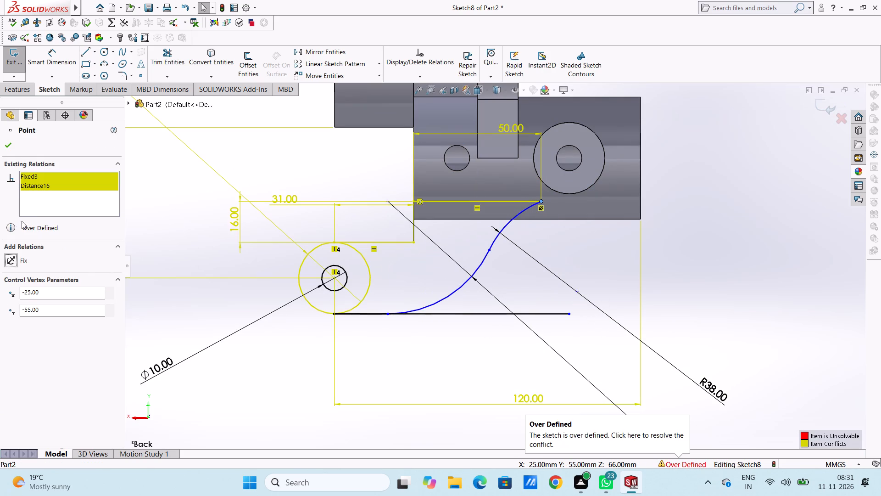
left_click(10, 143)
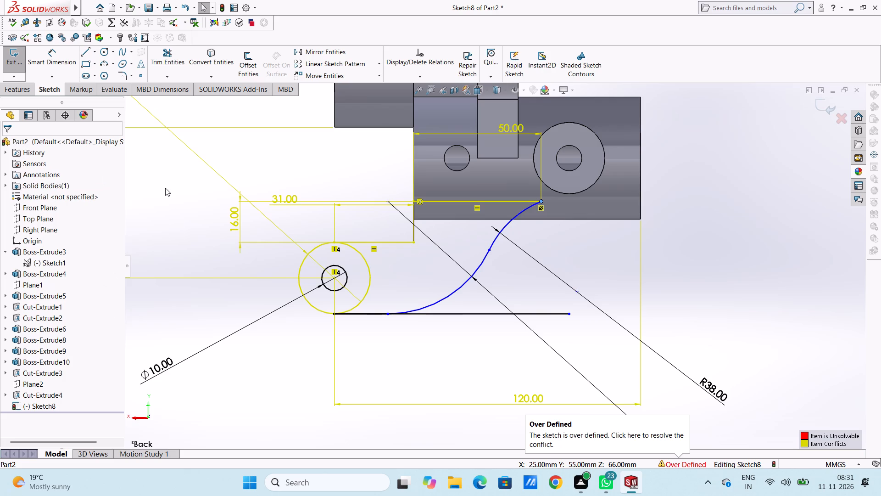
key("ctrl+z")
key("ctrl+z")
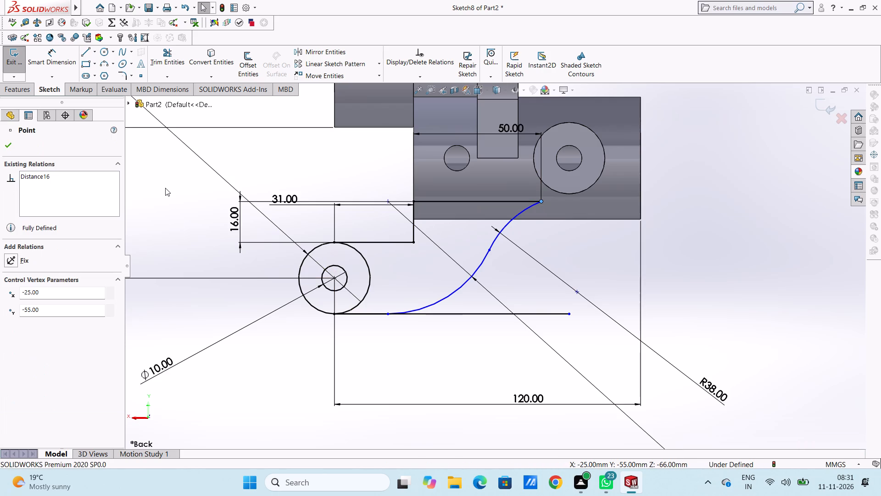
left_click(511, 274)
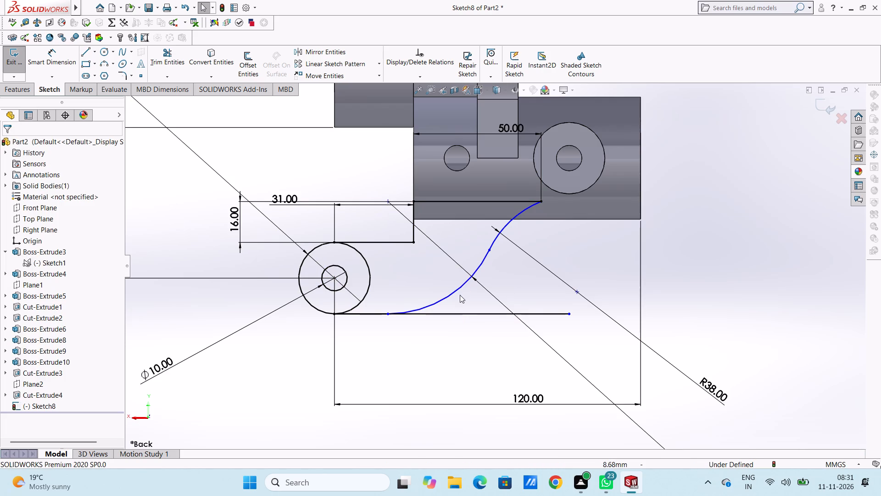
Add a Fix relation to the lower end point of the 44 mm arc on the bottom line.
left_click(389, 316)
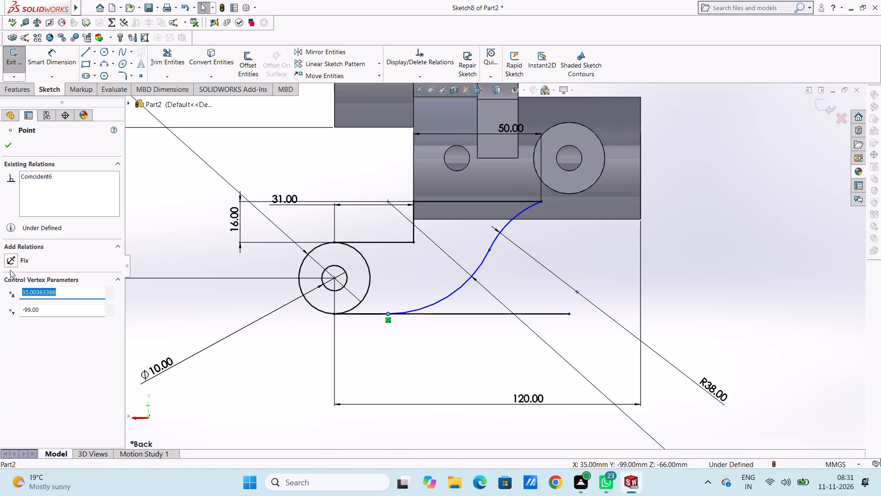
left_click(7, 260)
left_click(197, 214)
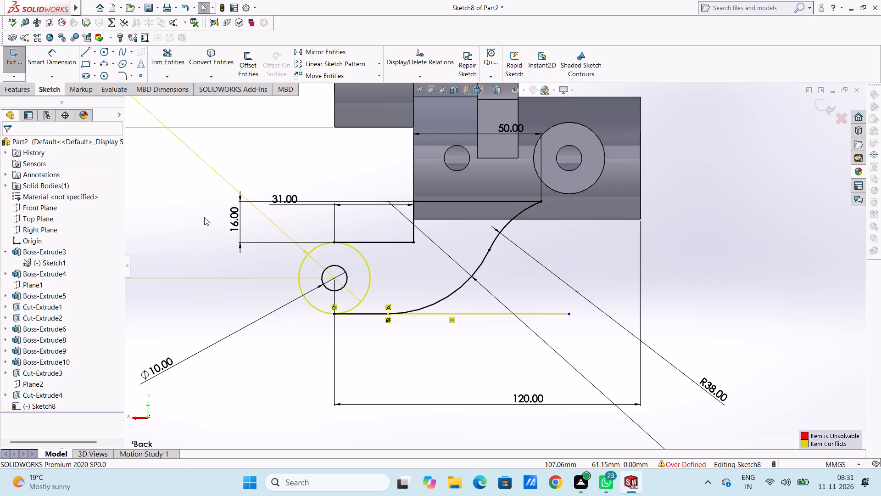
Delete the 28 mm diameter dimension of the outer circle to clear the conflicting constraints.
scroll(204, 217, "up", 5)
left_click(339, 182)
right_click(265, 181)
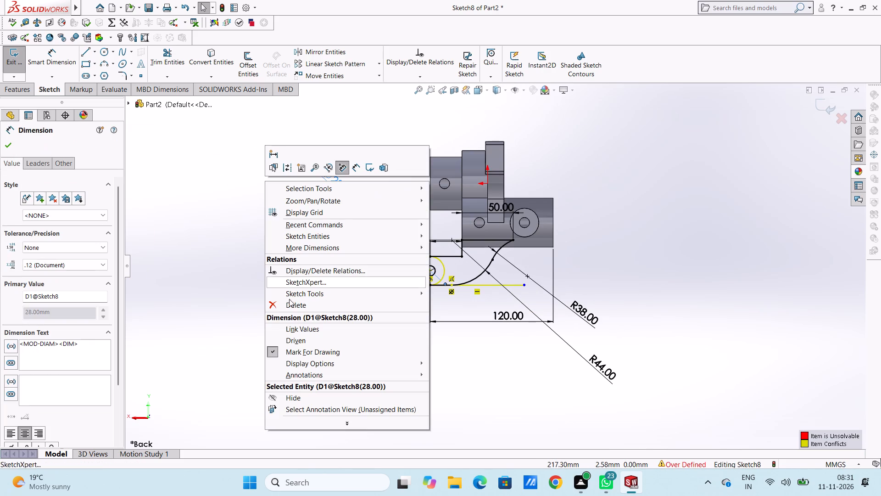
left_click(294, 299)
left_click(296, 303)
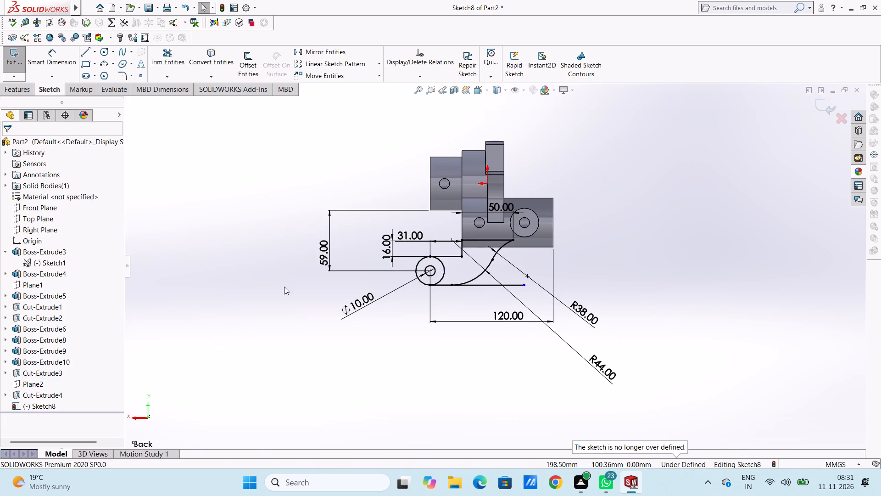
left_click(284, 287)
Trim away the part of the bottom horizontal line extending beyond the 44 mm arc's lower end.
left_click(158, 62)
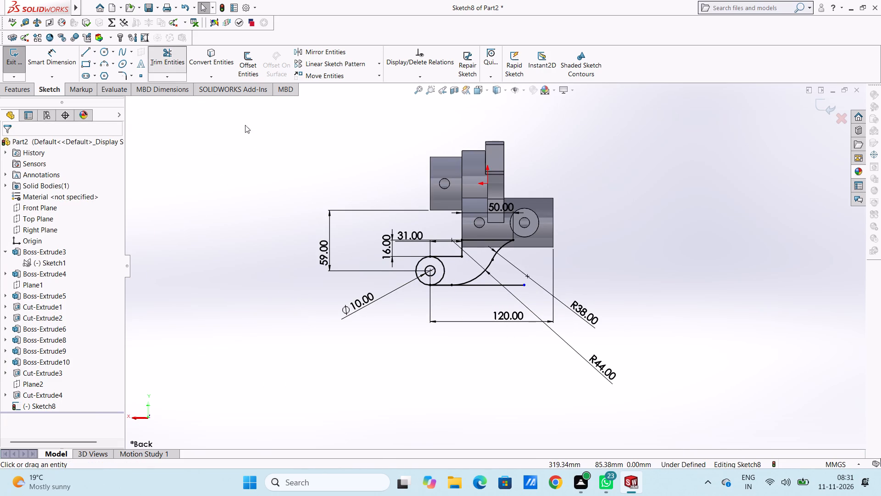
left_click(481, 286)
scroll(519, 272, "down", 1)
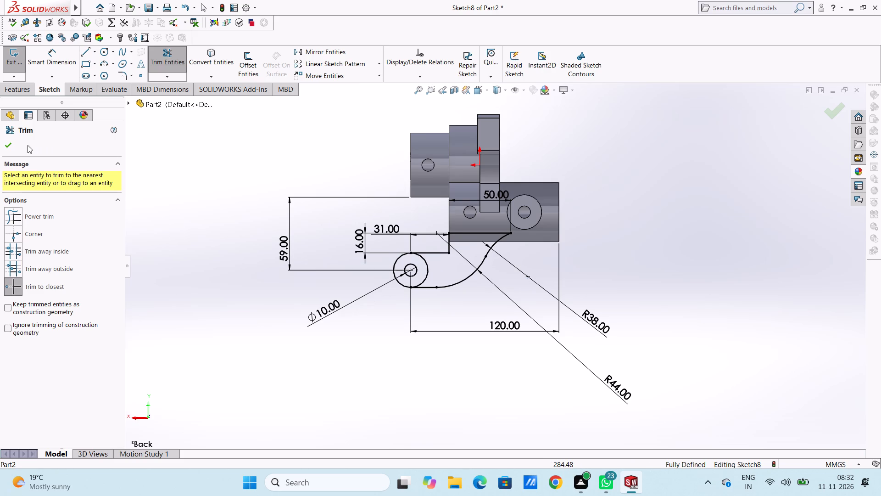
left_click(11, 143)
left_click(151, 186)
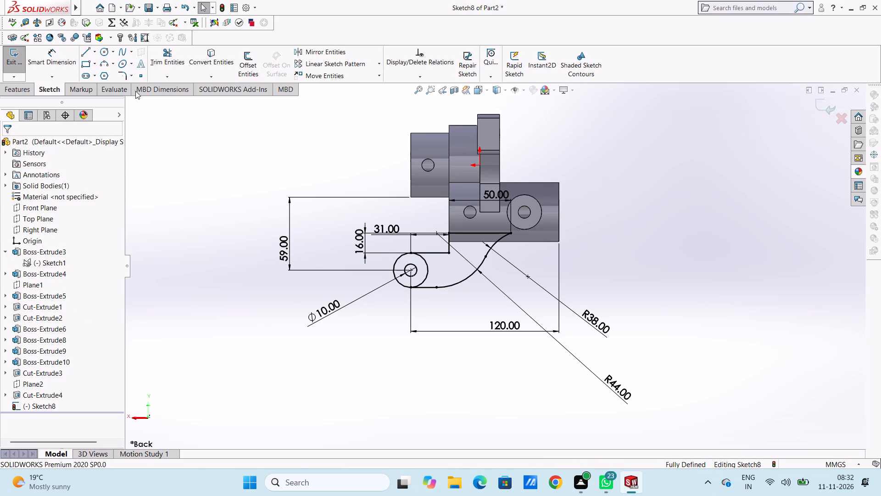
Draw a vertical line from the 44 mm arc's lower end up to the 31 mm horizontal line, closing the arm region.
left_click(84, 54)
scroll(492, 267, "down", 4)
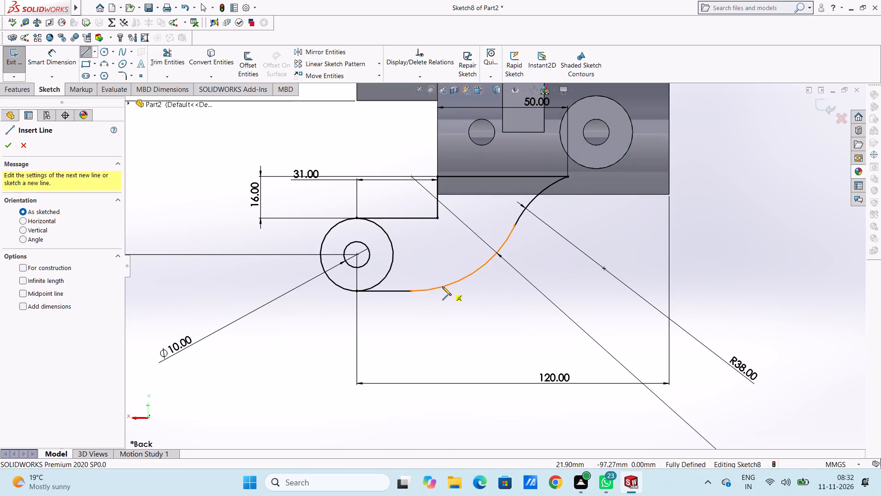
left_click(413, 291)
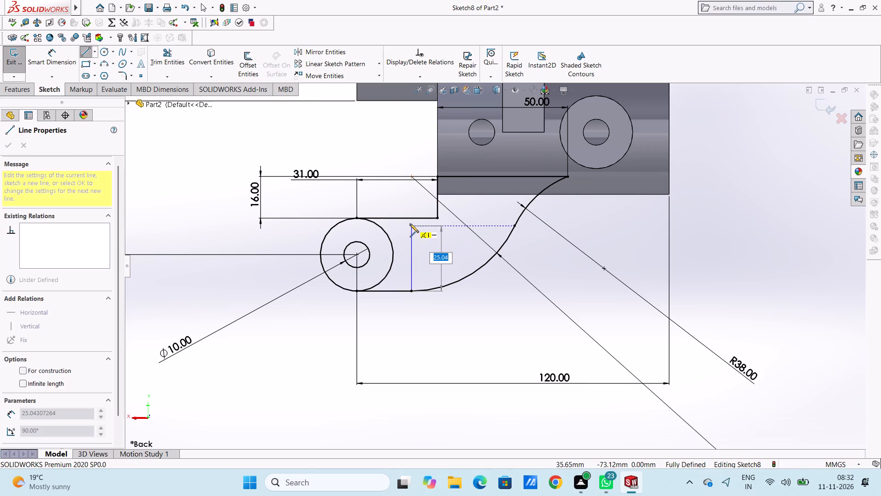
left_click(409, 218)
right_click(421, 193)
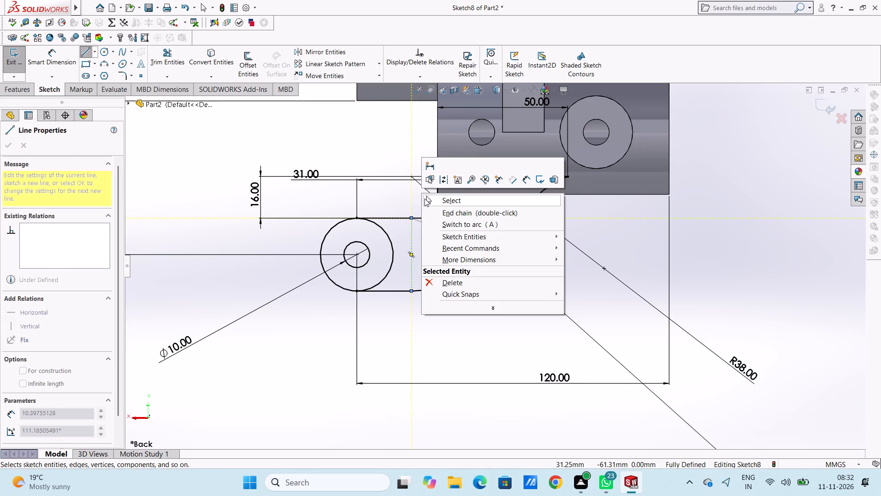
left_click(424, 198)
left_click(418, 202)
Extrude the arm region bounded by the new vertical line and the arcs as a Mid Plane boss 24 mm deep, merging the result.
scroll(412, 204, "up", 3)
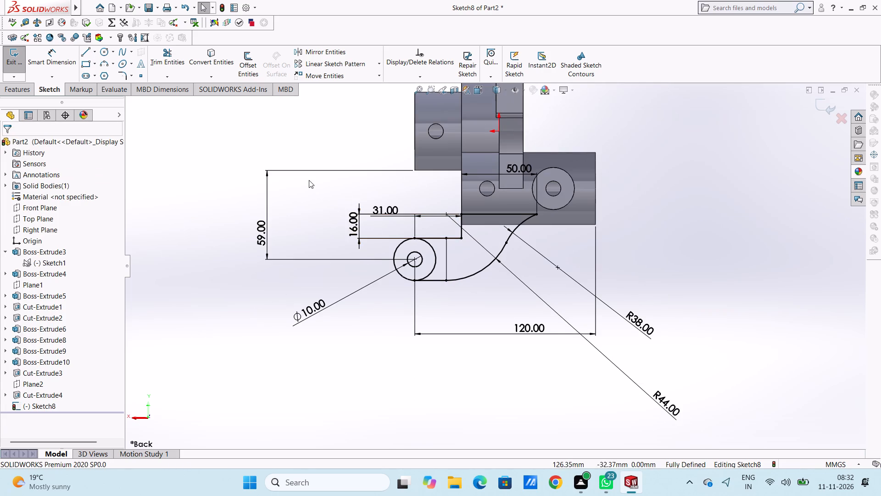
middle_click_drag(311, 182, 330, 221)
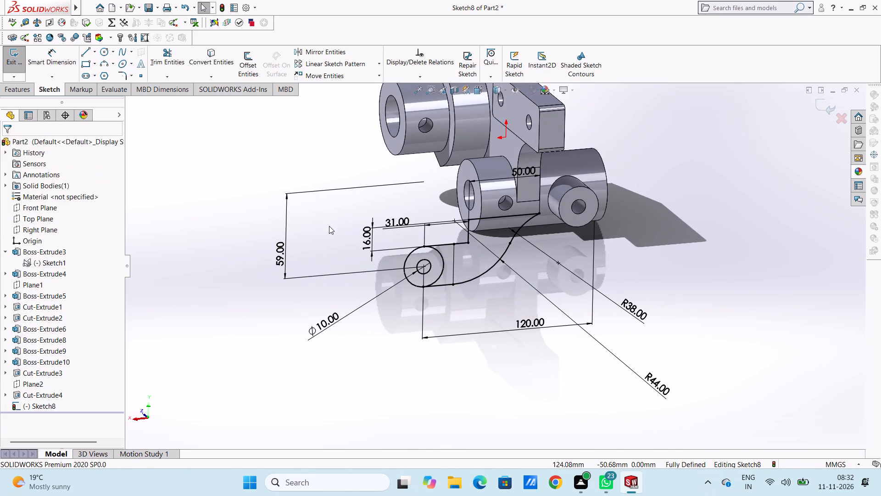
left_click(19, 87)
left_click(21, 58)
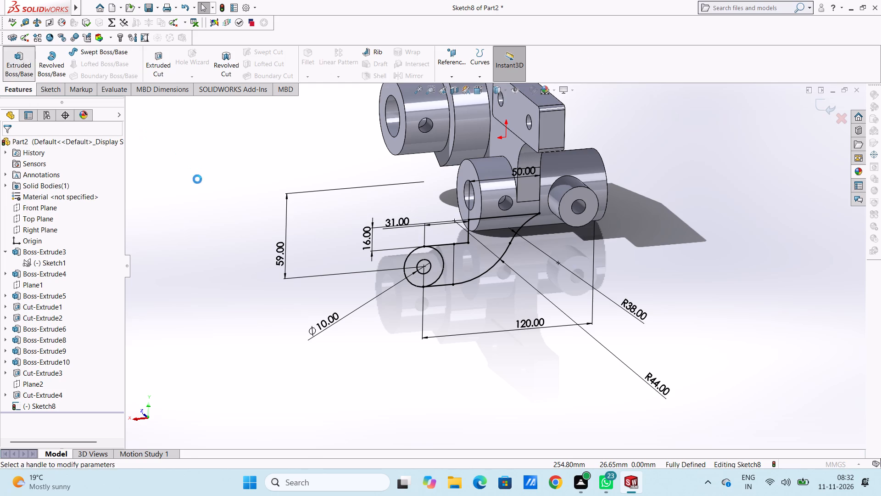
left_click(466, 257)
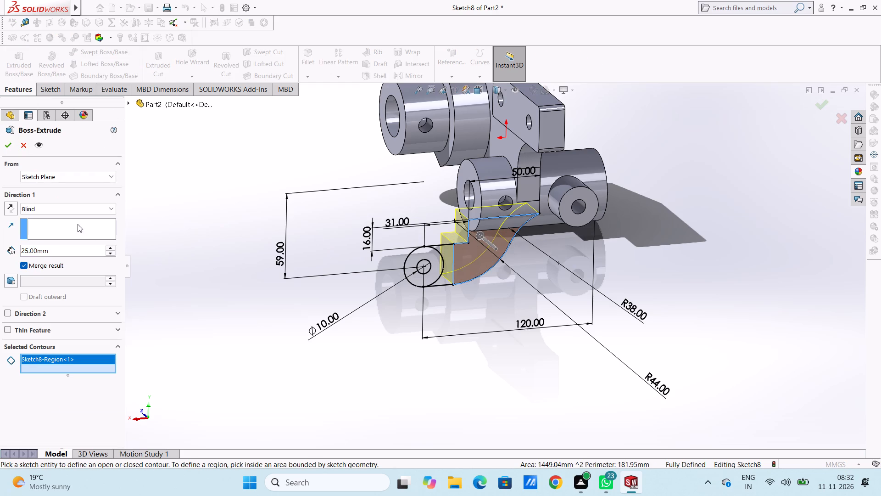
left_click(70, 204)
left_click(71, 264)
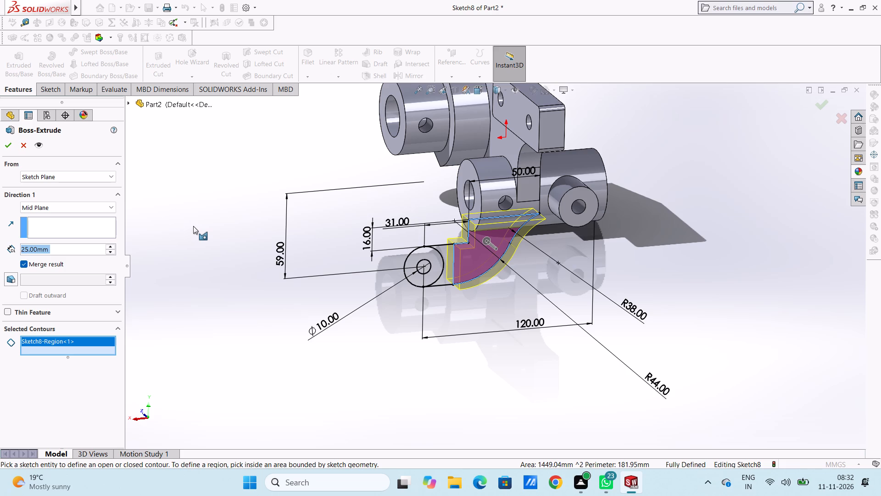
type("24")
key("Return")
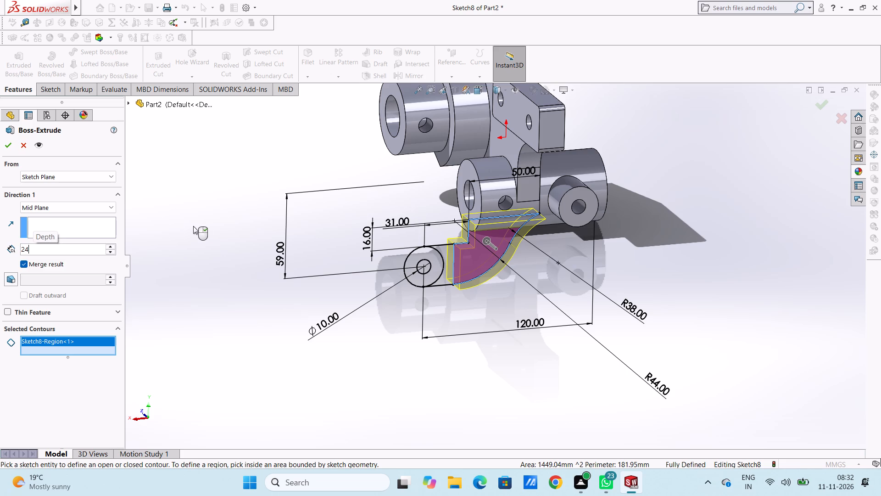
left_click(9, 145)
left_click(178, 201)
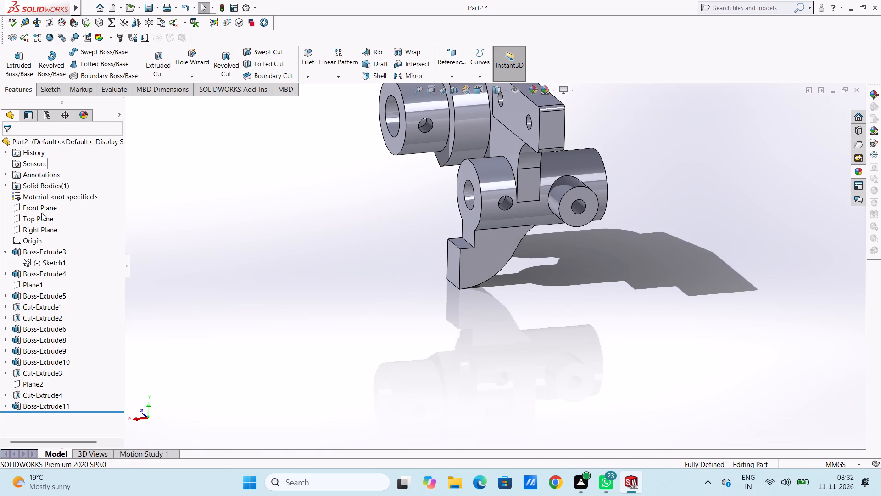
Extrude the ring and adjoining link regions of the arm's shared sketch as a Mid Plane boss 14 mm deep, merging the result.
scroll(10, 411, "down", 1)
scroll(56, 398, "up", 3)
left_click(6, 405)
left_click(43, 415)
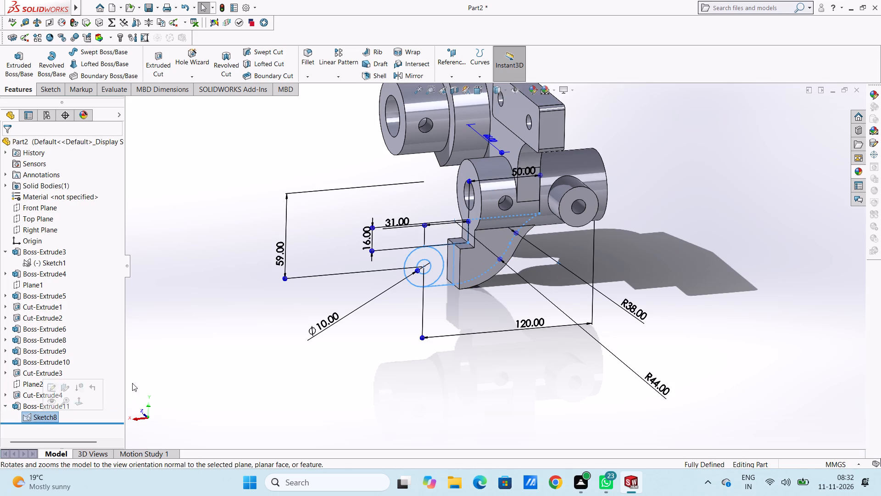
left_click(21, 61)
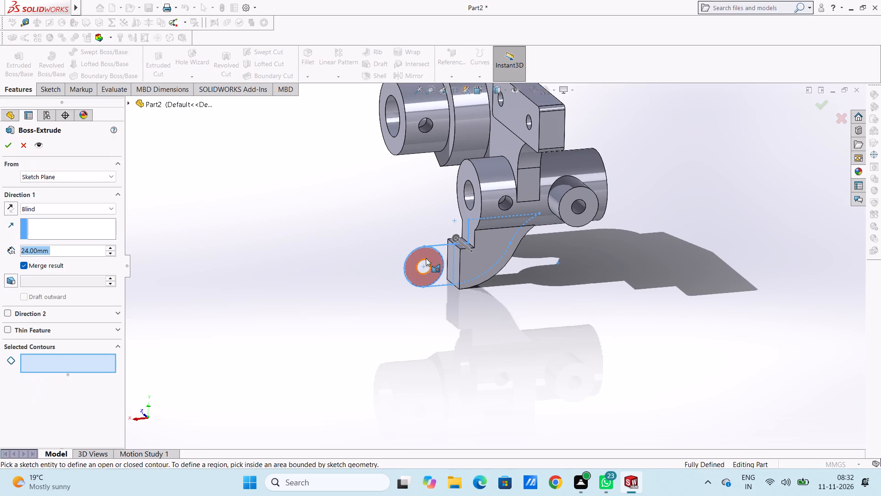
left_click(433, 256)
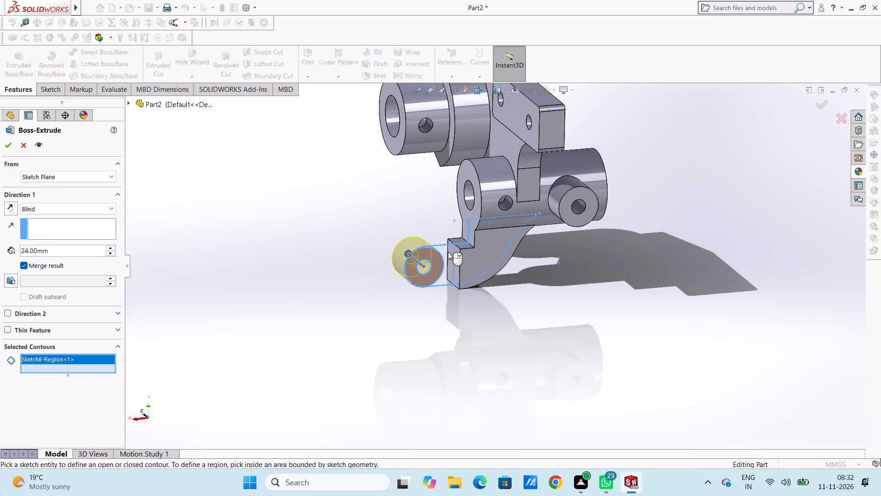
left_click(448, 252)
left_click(84, 208)
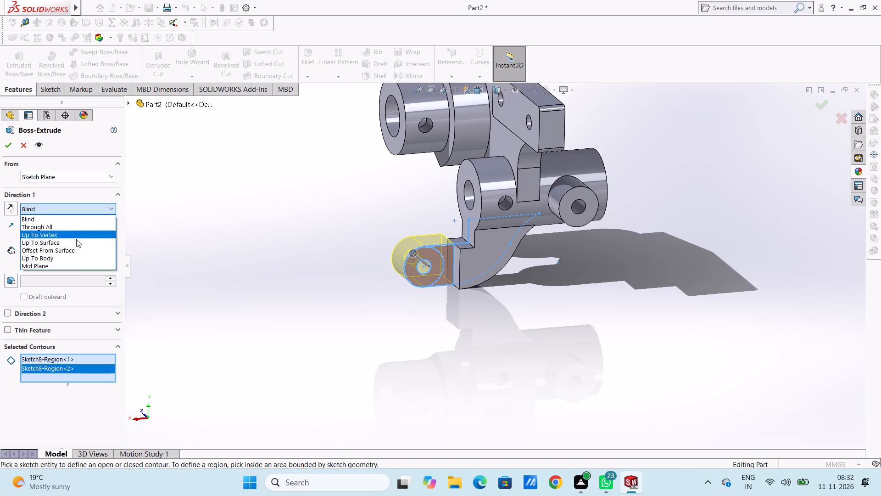
left_click(77, 265)
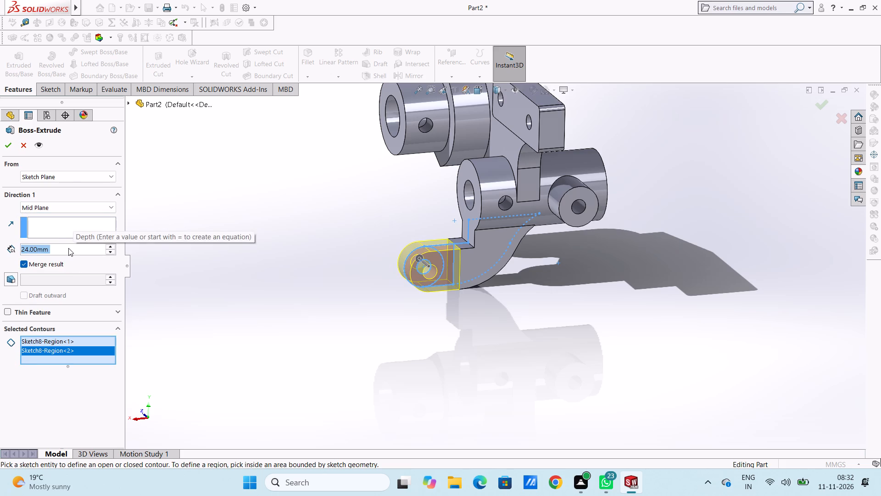
type("14")
key("Return")
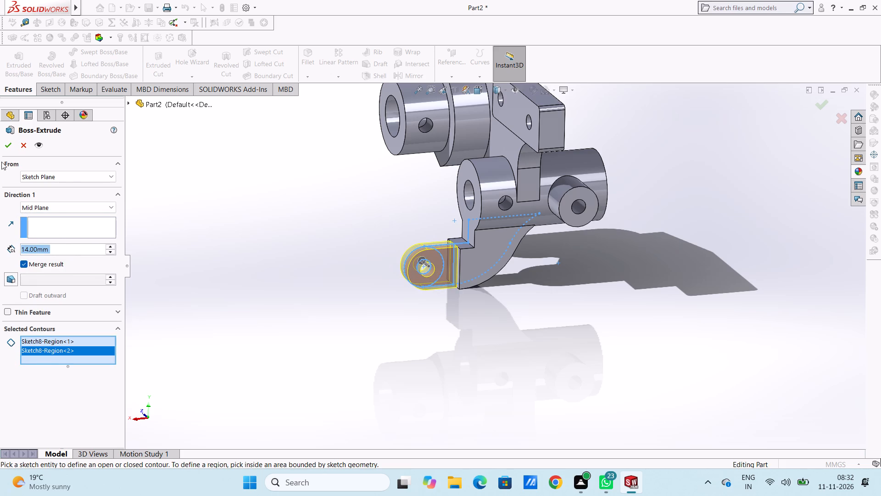
left_click(10, 141)
left_click(282, 261)
Examine the bracket from several sides, checking the new end lug, the curved arm and the bosses.
middle_click_drag(319, 301, 363, 311)
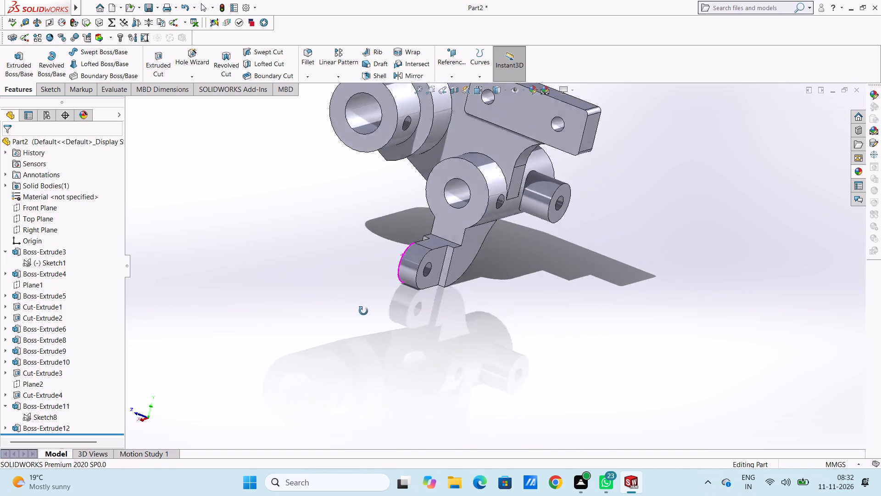
middle_click_drag(363, 311, 329, 234)
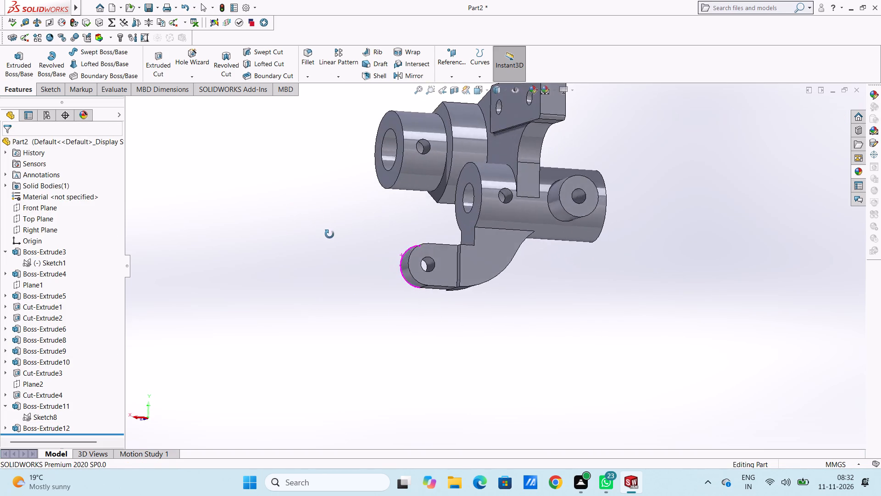
middle_click_drag(329, 234, 376, 270)
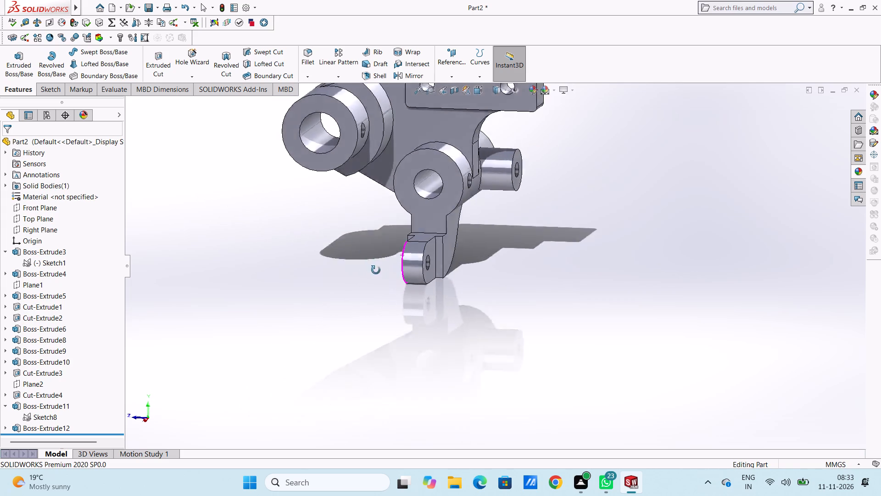
middle_click_drag(376, 270, 255, 257)
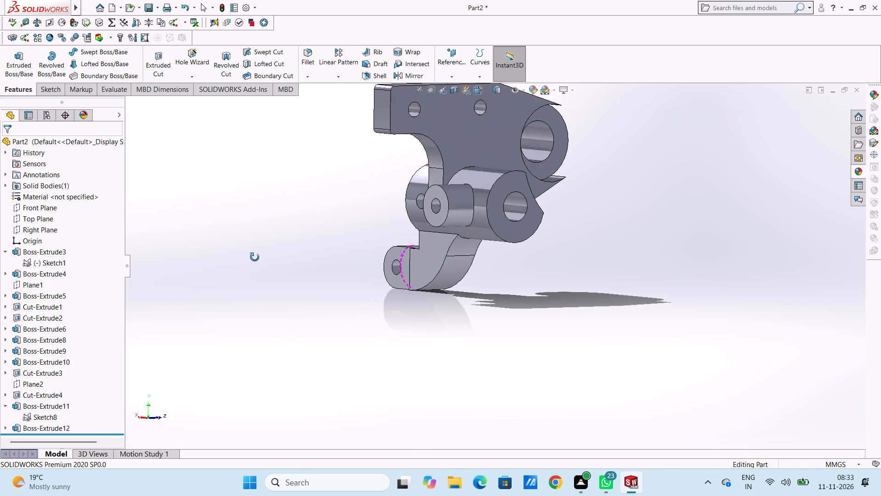
middle_click_drag(255, 257, 290, 254)
scroll(495, 257, "up", 1)
middle_click_drag(546, 264, 524, 201)
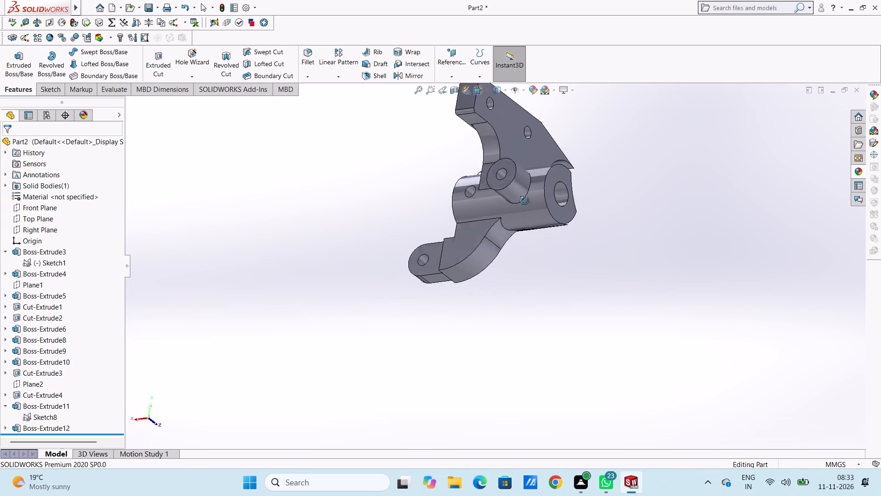
middle_click_drag(524, 201, 512, 213)
scroll(508, 239, "down", 5)
middle_click_drag(486, 231, 512, 230)
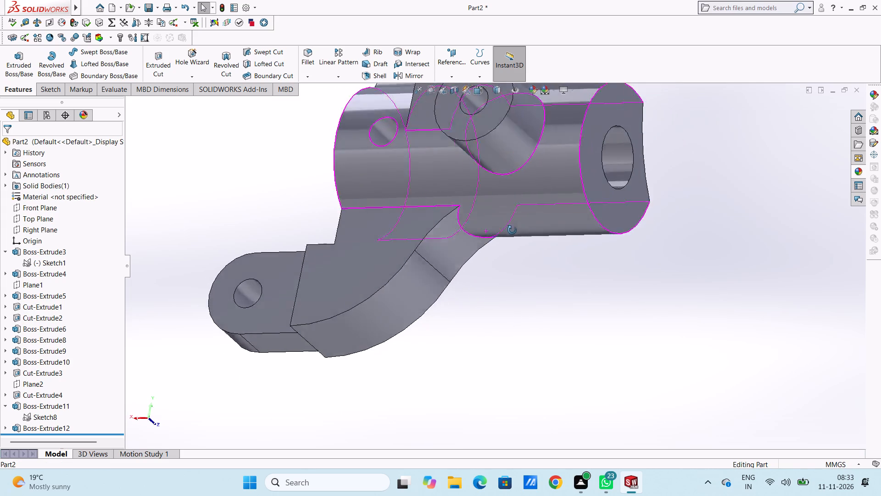
middle_click_drag(512, 230, 518, 313)
scroll(541, 313, "up", 5)
middle_click_drag(528, 312, 563, 296)
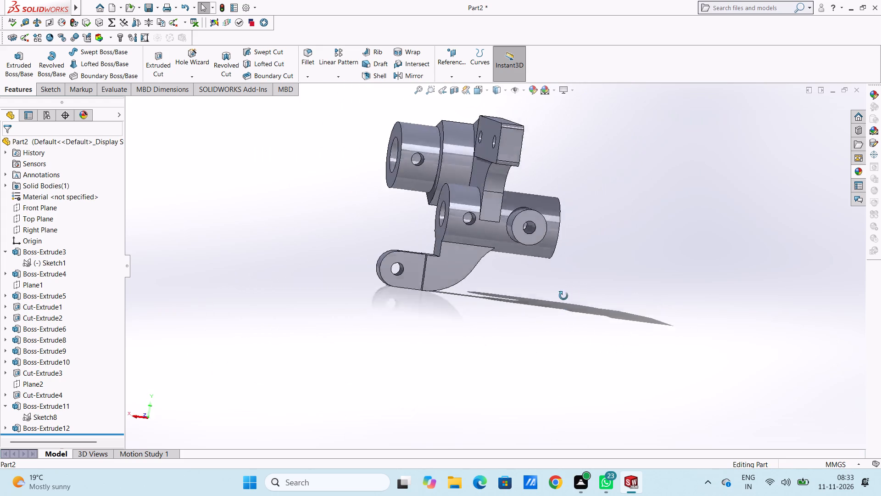
middle_click_drag(563, 296, 574, 305)
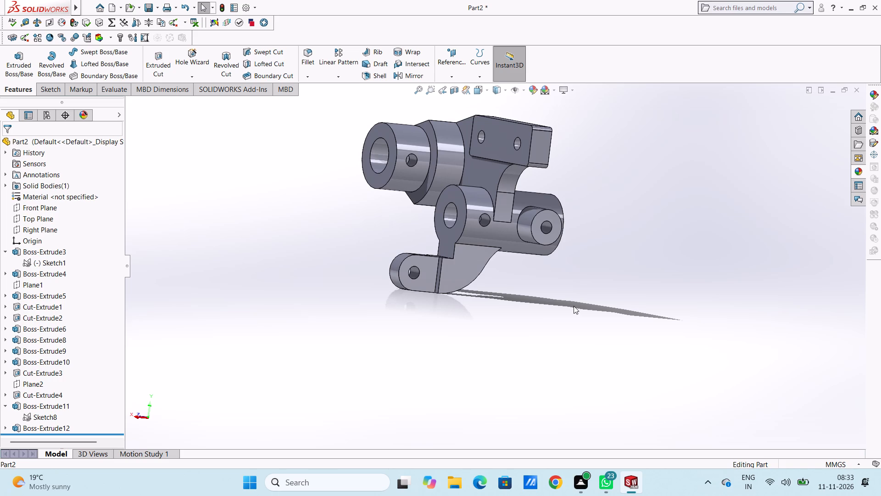
middle_click_drag(366, 241, 509, 304)
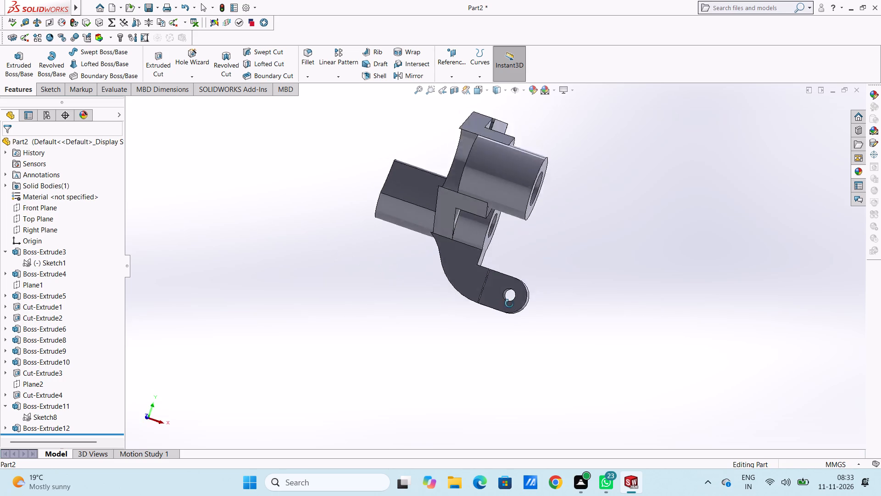
middle_click_drag(509, 304, 340, 292)
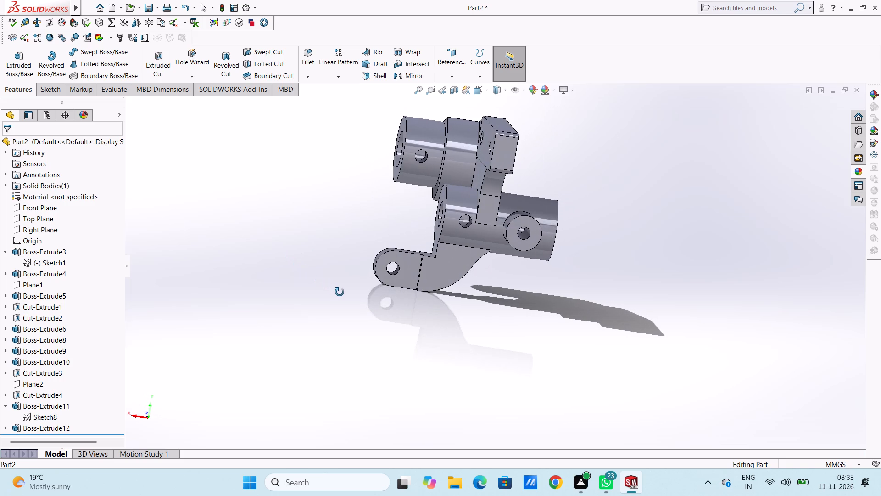
middle_click_drag(340, 292, 327, 293)
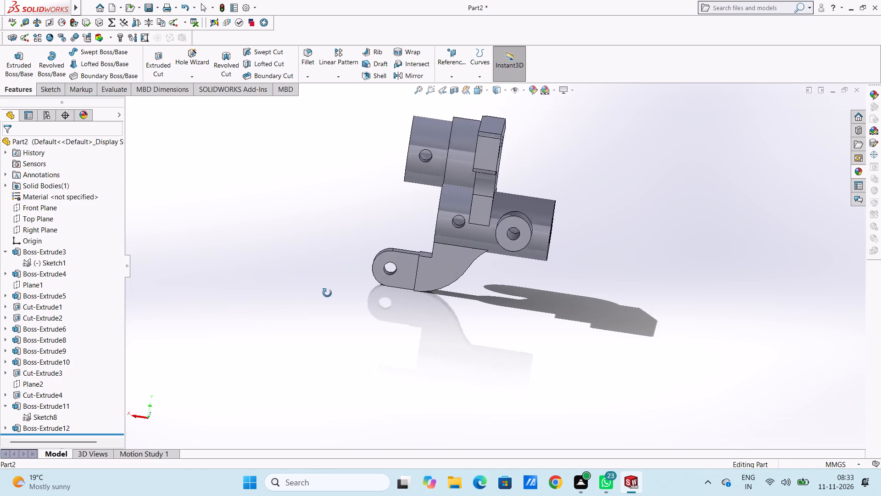
middle_click_drag(327, 293, 296, 310)
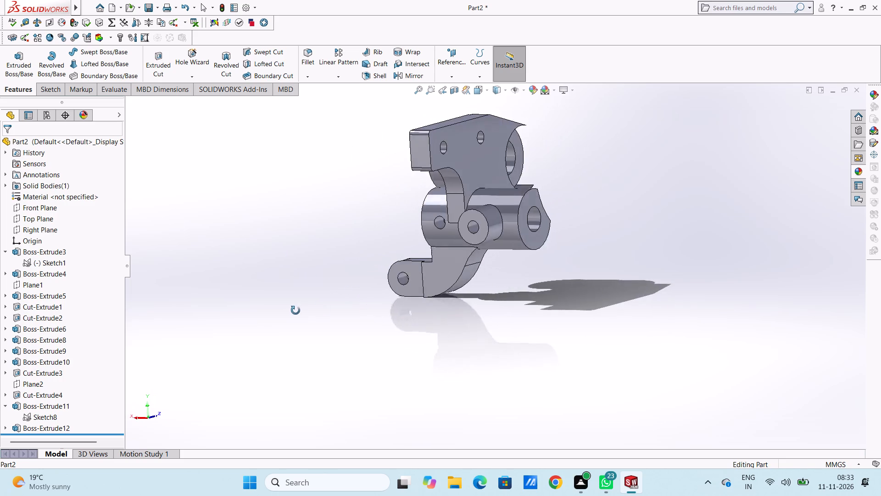
middle_click_drag(296, 310, 280, 315)
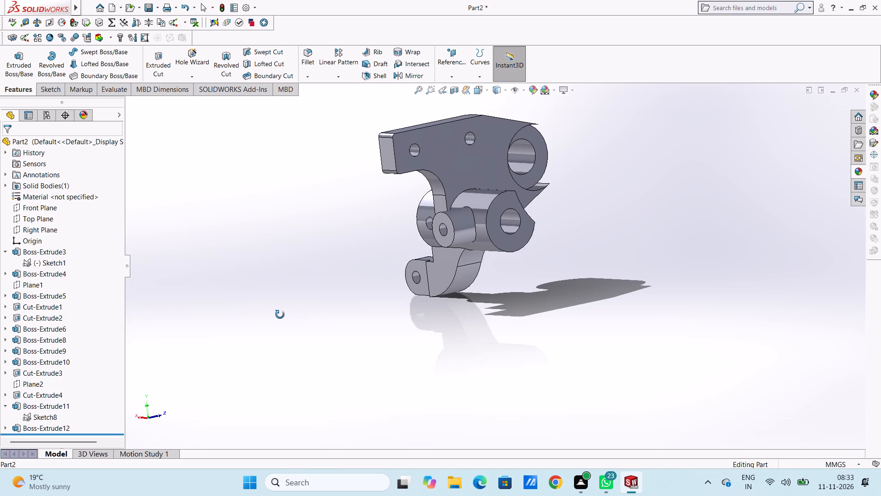
middle_click_drag(280, 315, 362, 310)
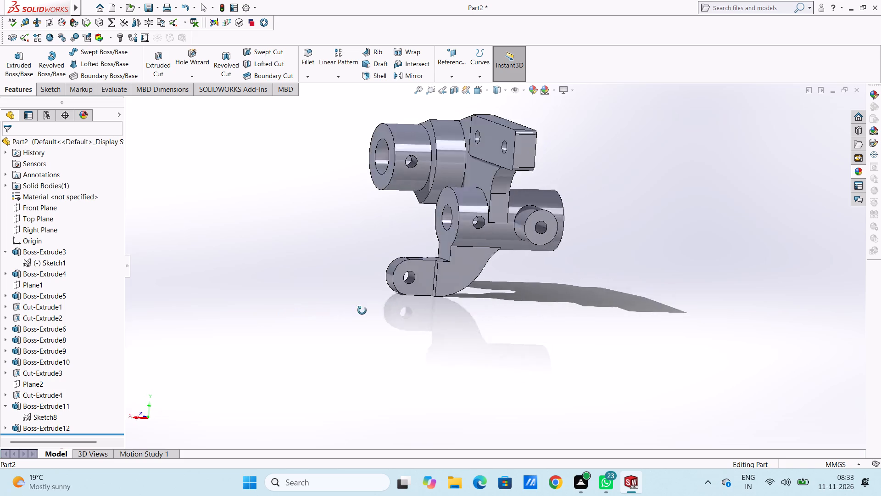
middle_click_drag(362, 310, 239, 345)
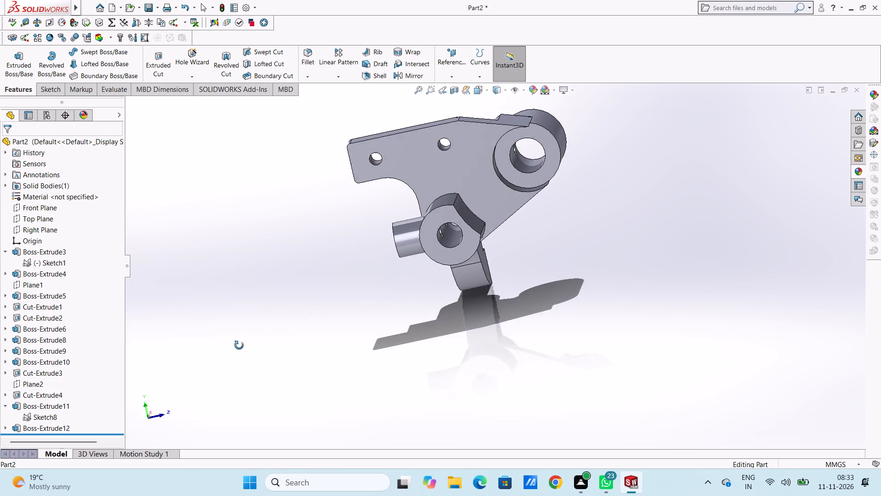
middle_click_drag(239, 345, 246, 325)
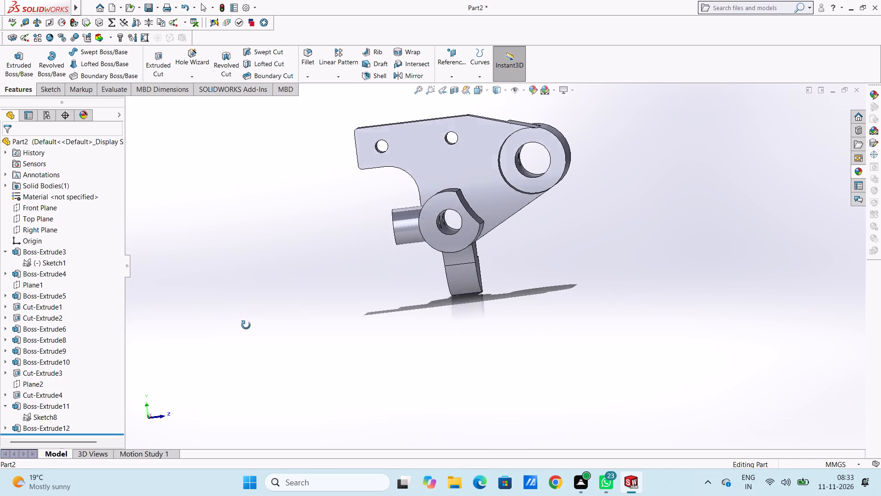
middle_click_drag(246, 325, 257, 327)
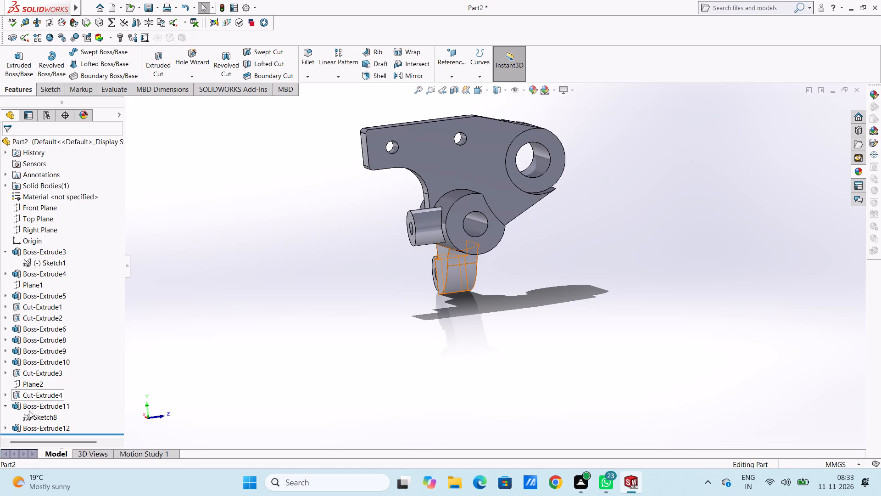
Sketch a right triangle on Plane2, about 37 mm wide and 48 mm high, against the web's edge above the lower boss.
left_click(32, 384)
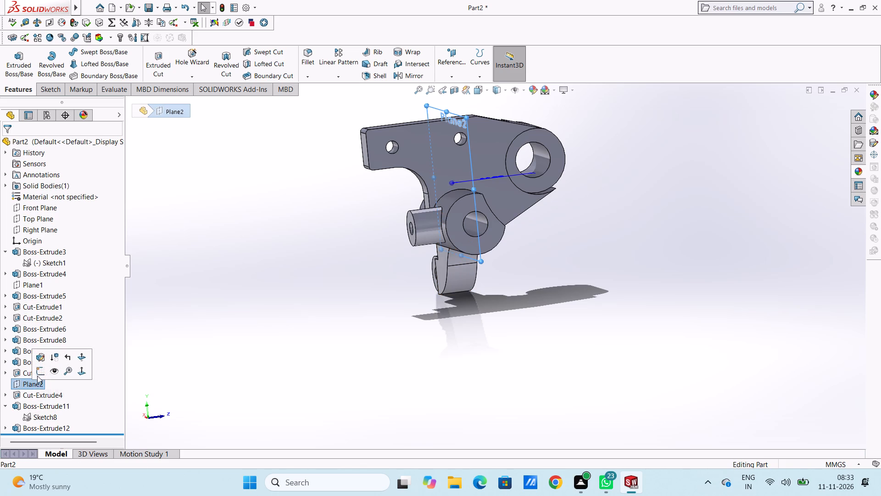
left_click(41, 371)
left_click(247, 352)
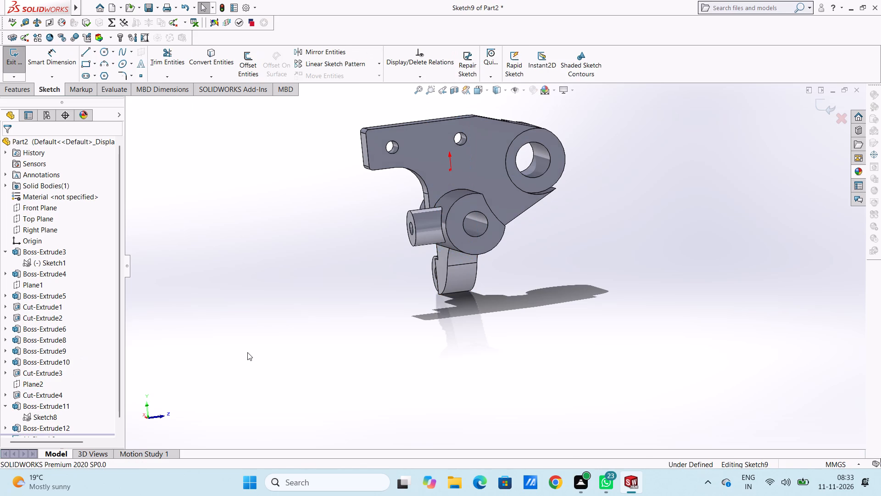
key("ctrl+2")
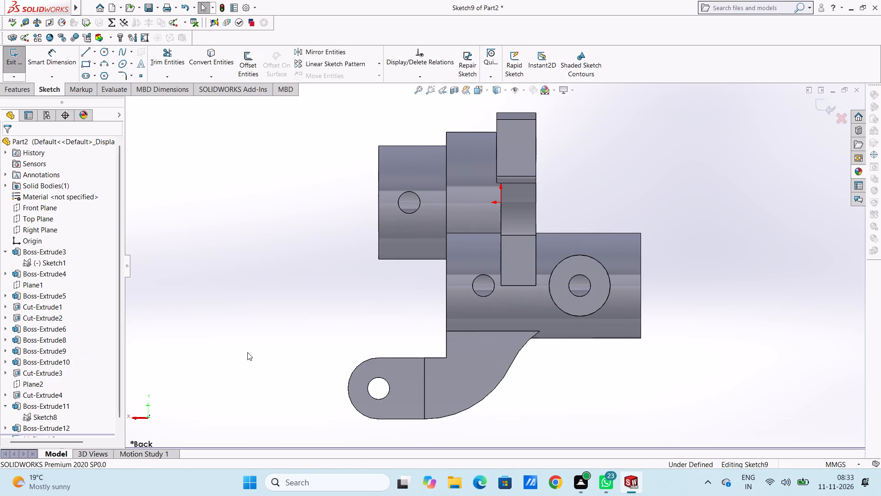
left_click(85, 53)
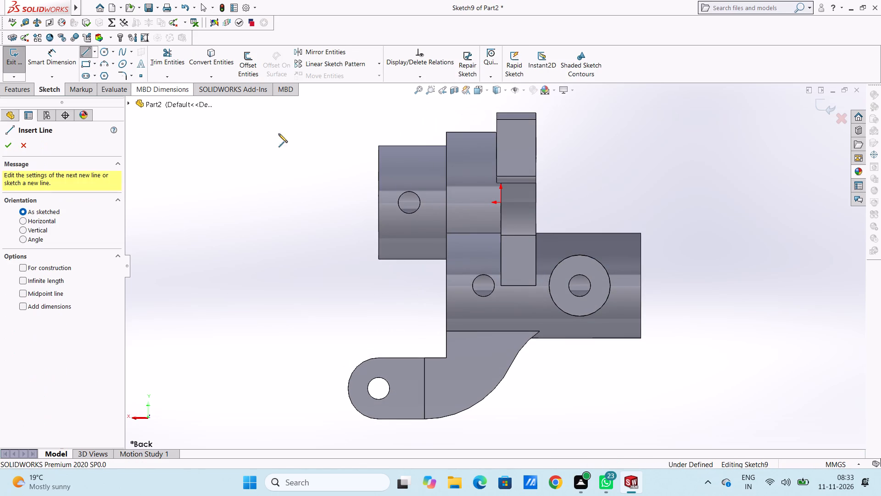
left_click(535, 139)
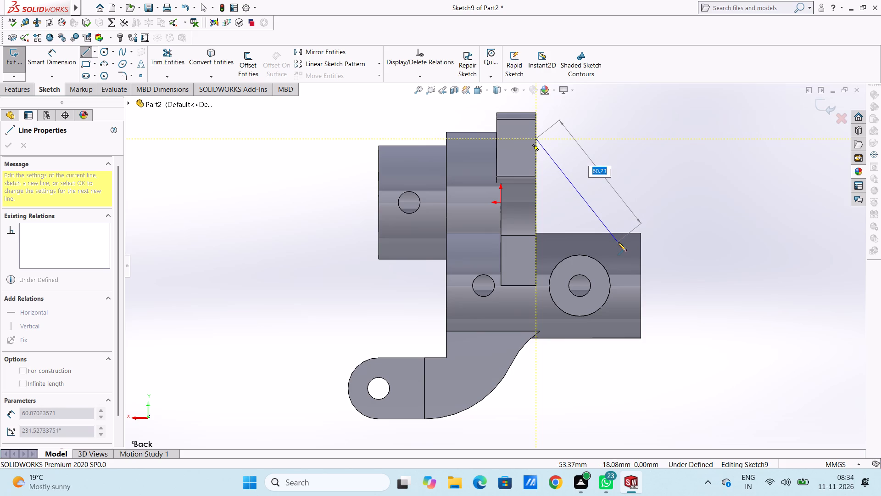
left_click(616, 244)
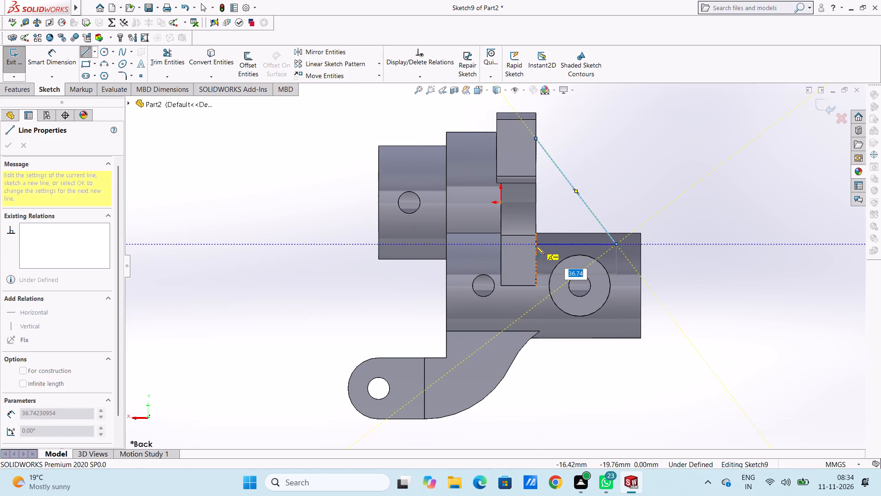
left_click(535, 246)
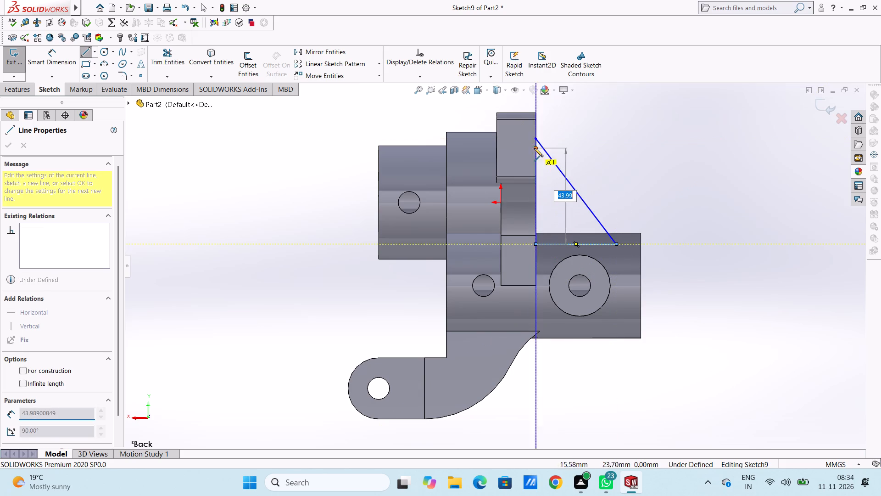
left_click(535, 139)
right_click(597, 131)
double_click(605, 139)
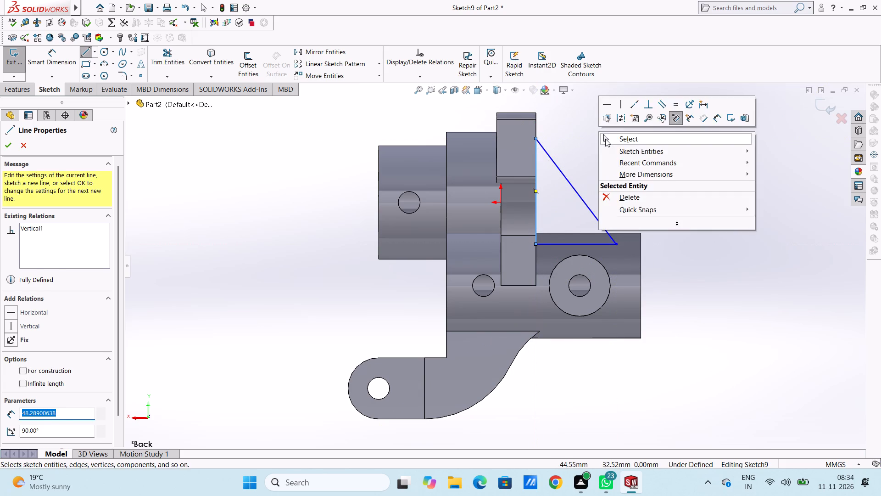
Dimension the horizontal extent of the triangle's sloped line as 33 mm.
left_click(56, 56)
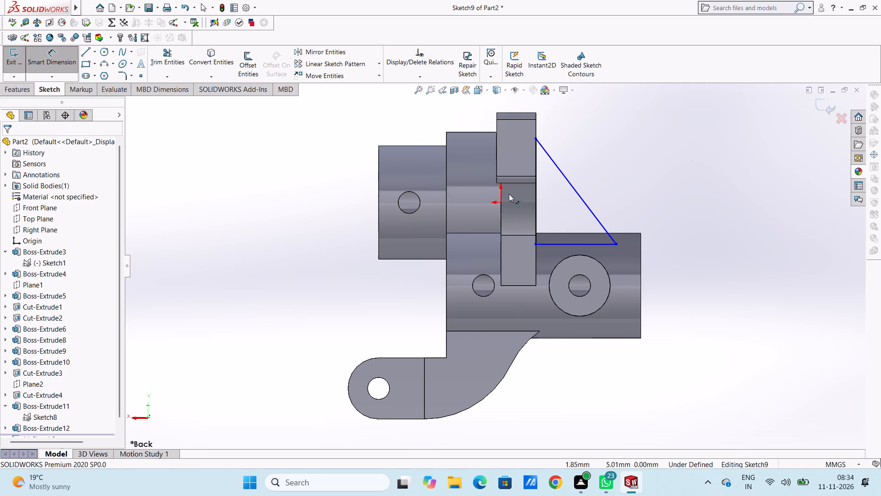
left_click(556, 164)
scroll(580, 109, "up", 2)
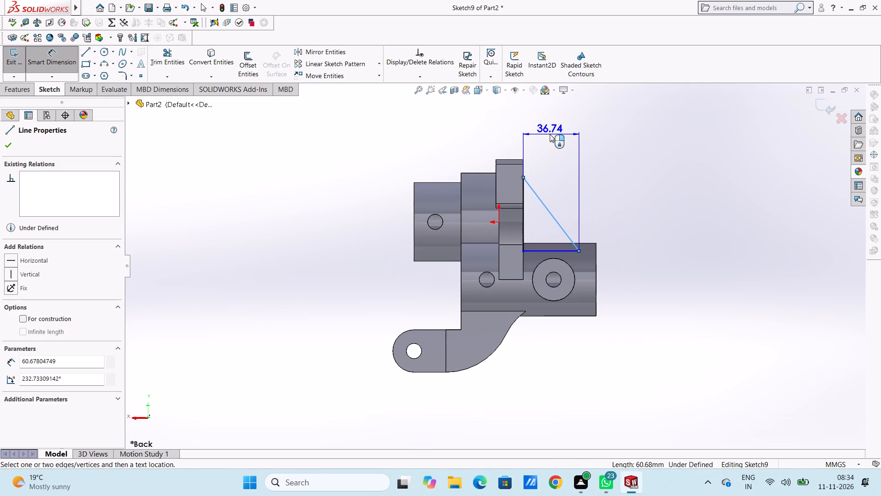
left_click(543, 120)
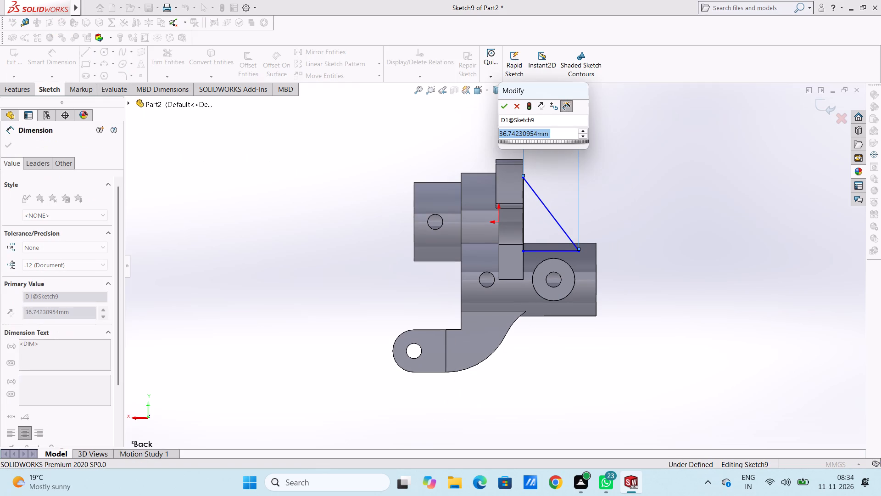
type("33")
key("Return")
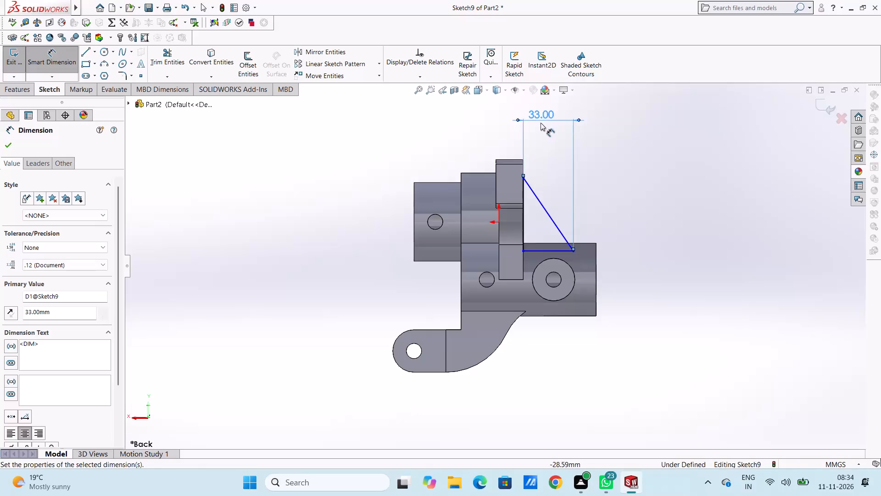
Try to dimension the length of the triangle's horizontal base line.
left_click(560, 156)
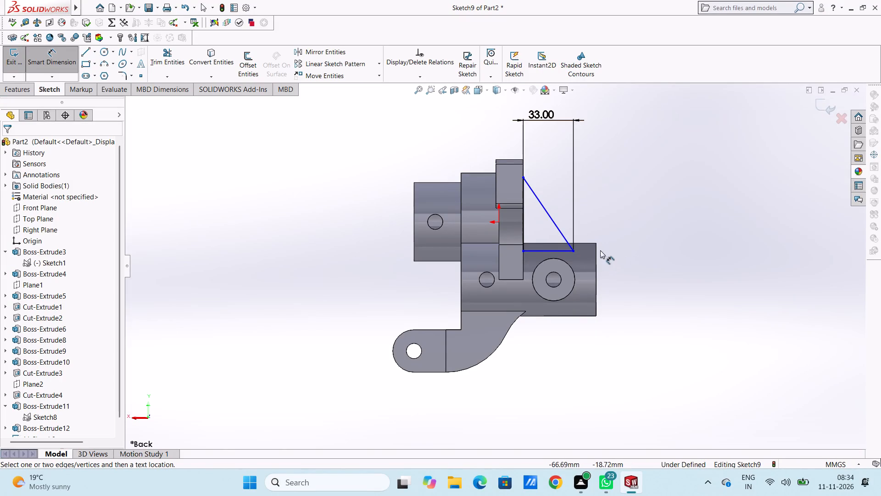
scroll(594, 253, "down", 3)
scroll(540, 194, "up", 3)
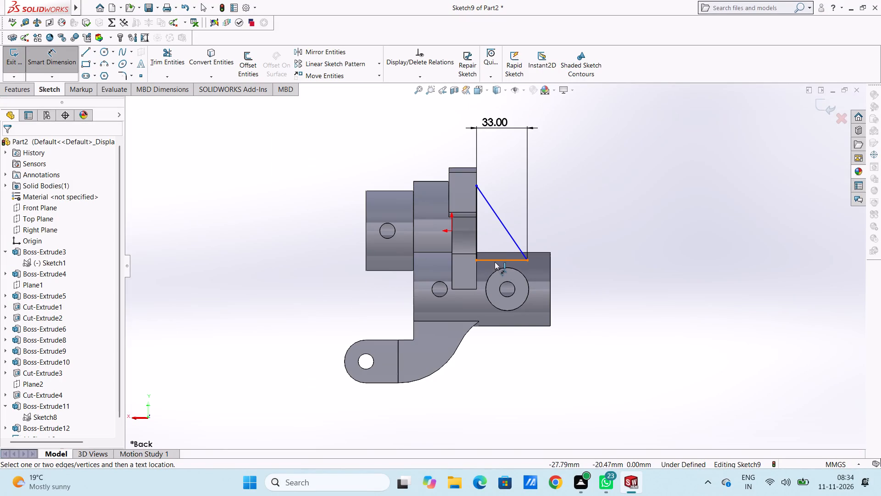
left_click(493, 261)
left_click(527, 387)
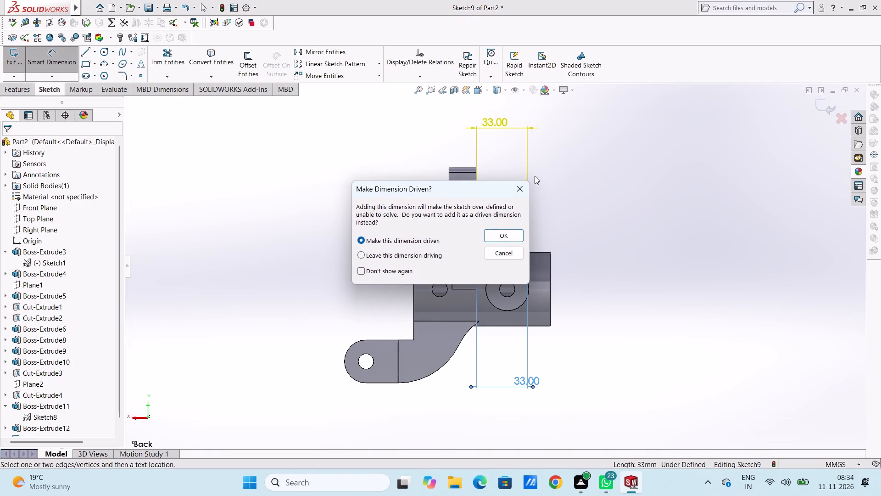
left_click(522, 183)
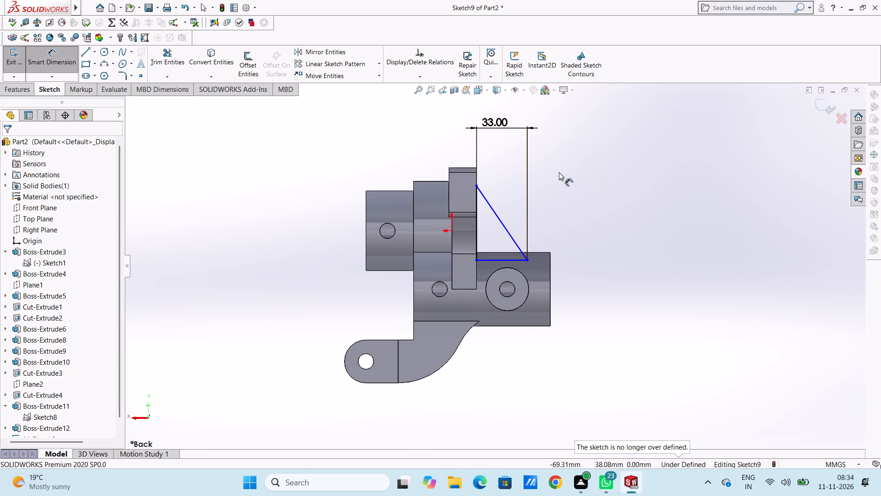
Undo the triangle's 33 mm dimension, its lines and the whole rib sketch on Plane2.
middle_click_drag(592, 182, 538, 191)
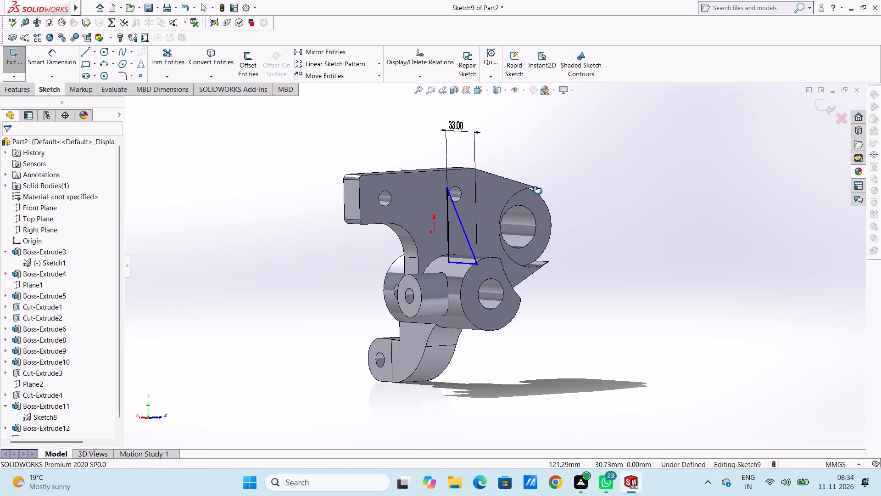
middle_click_drag(538, 191, 597, 191)
middle_click(597, 191)
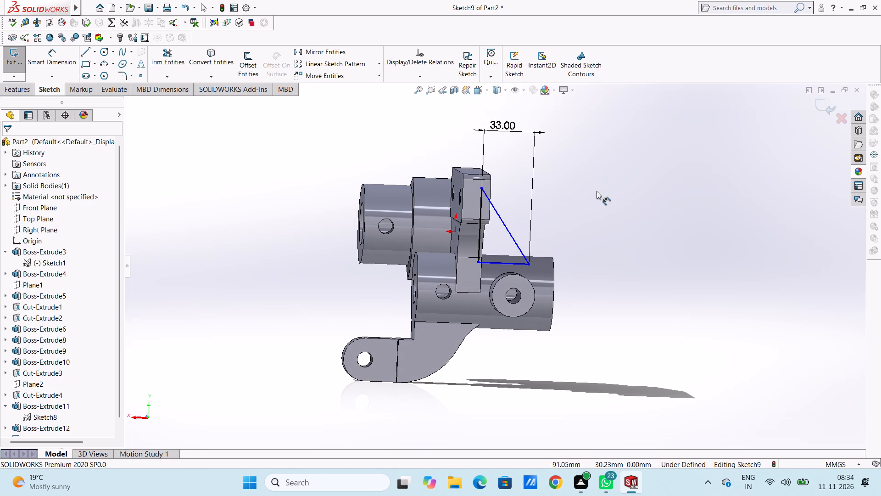
middle_click_drag(597, 191, 549, 198)
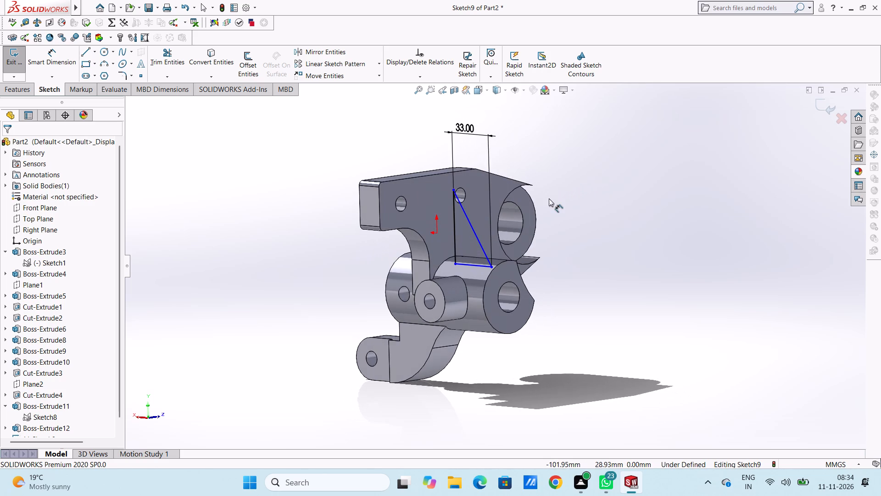
key("ctrl+z")
key("ctrl+z")
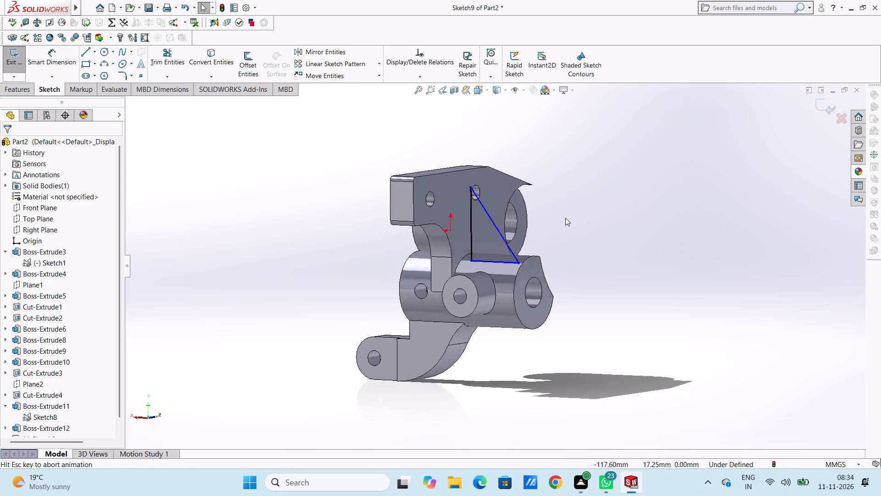
key("ctrl+z")
key("ctrl+z")
key("ctrl+z")
key("ctrl+z")
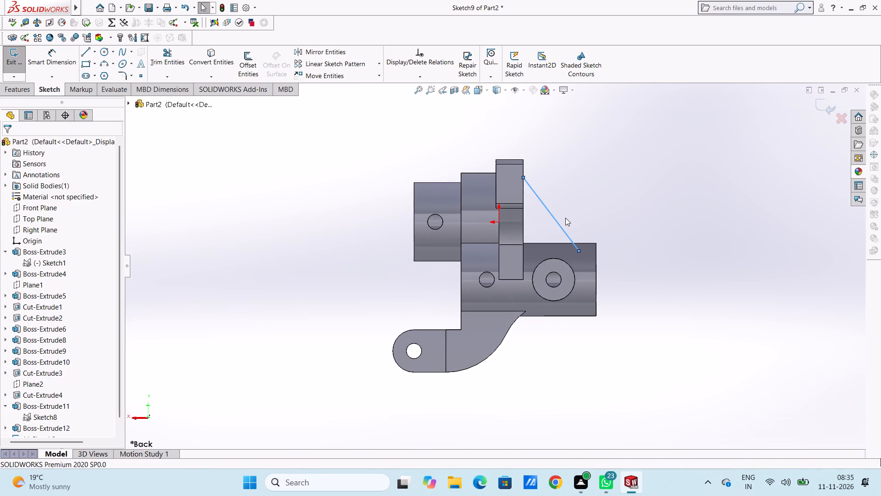
key("ctrl+z")
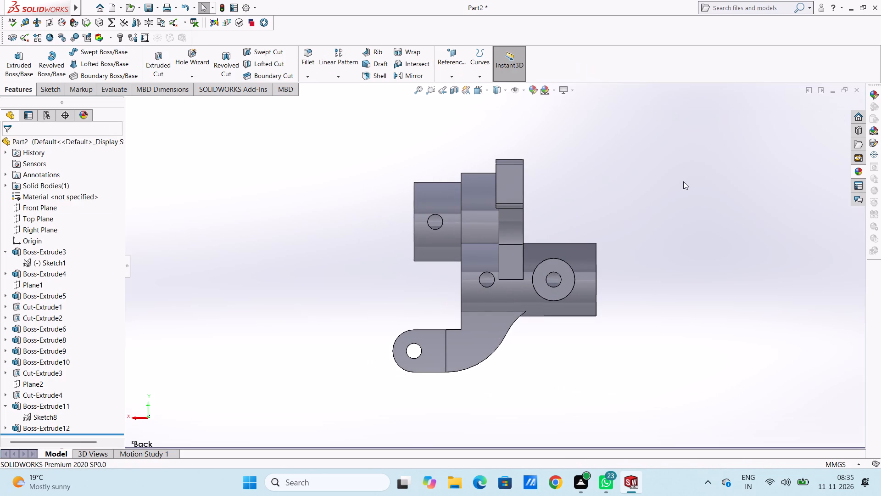
Sketch a single sloped line on Plane2, about 57 mm long, from the web's edge down into the lower boss.
middle_click_drag(636, 194, 588, 235)
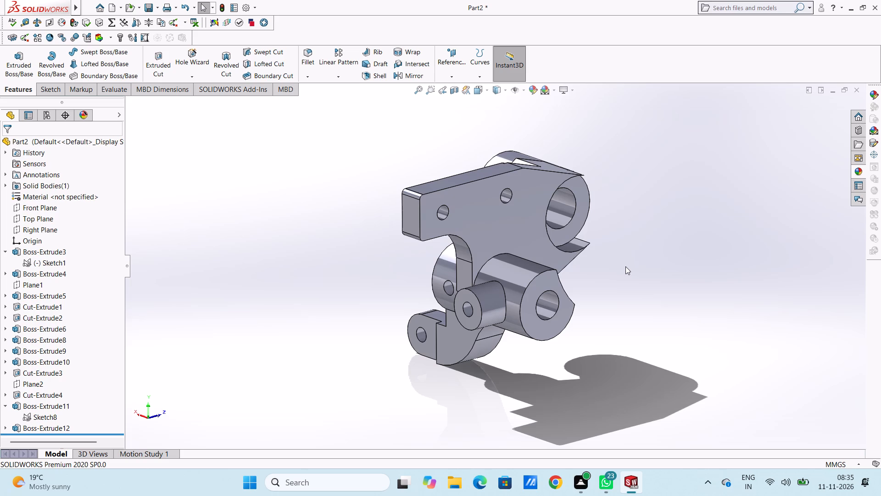
left_click(33, 383)
left_click(48, 367)
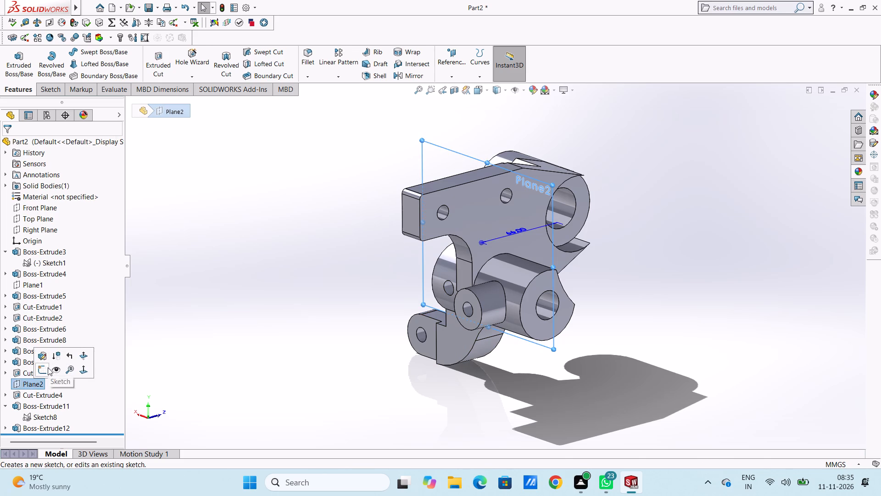
left_click(167, 351)
key("ctrl+2")
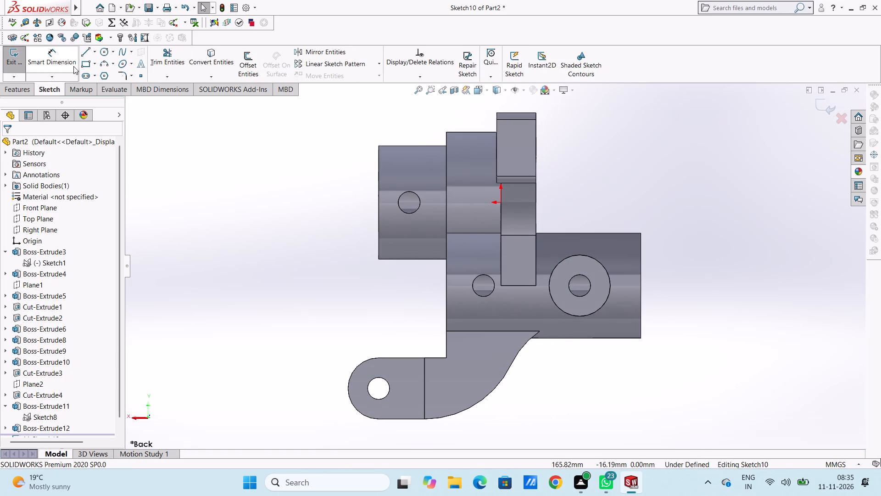
left_click(89, 51)
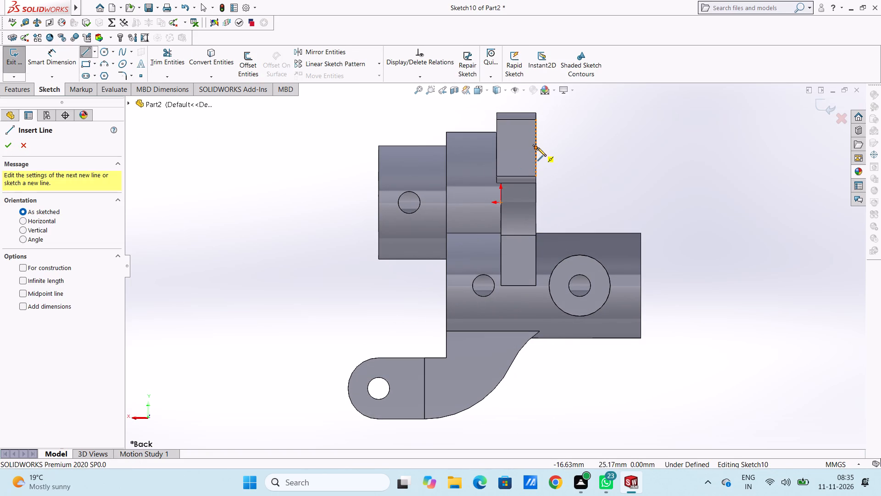
left_click(538, 149)
left_click(613, 247)
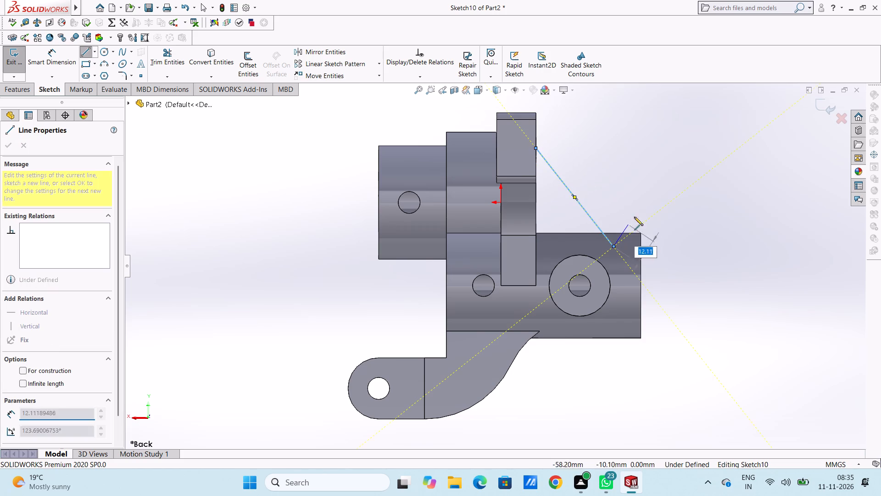
right_click(674, 162)
left_click(686, 169)
left_click(677, 175)
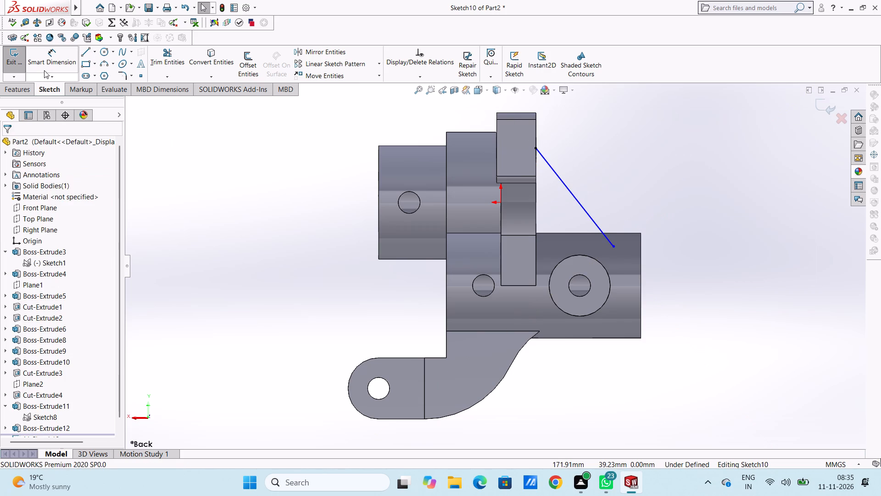
Dimension the horizontal extent of the sloped line as 33 mm.
left_click(50, 56)
left_click(583, 209)
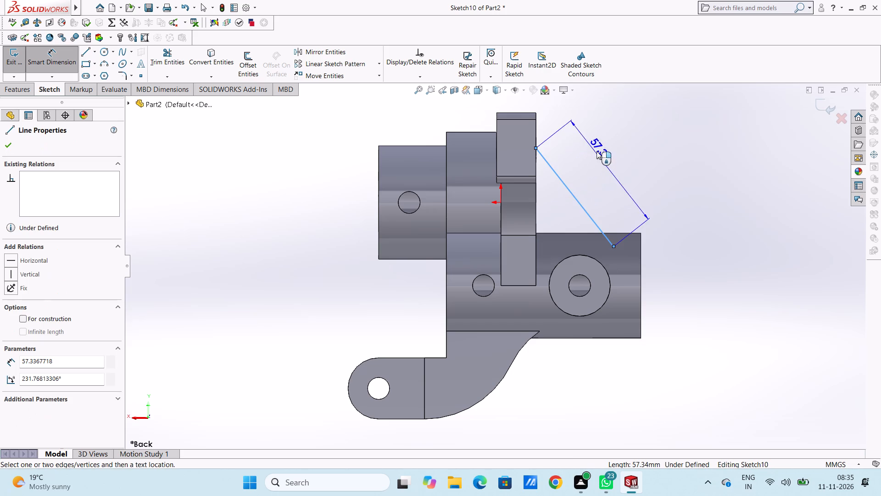
scroll(597, 133, "up", 4)
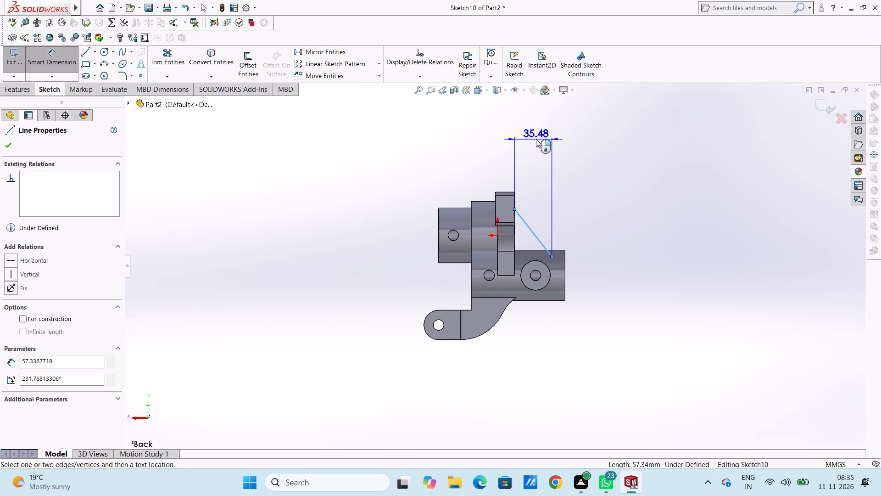
type("33")
key("Return")
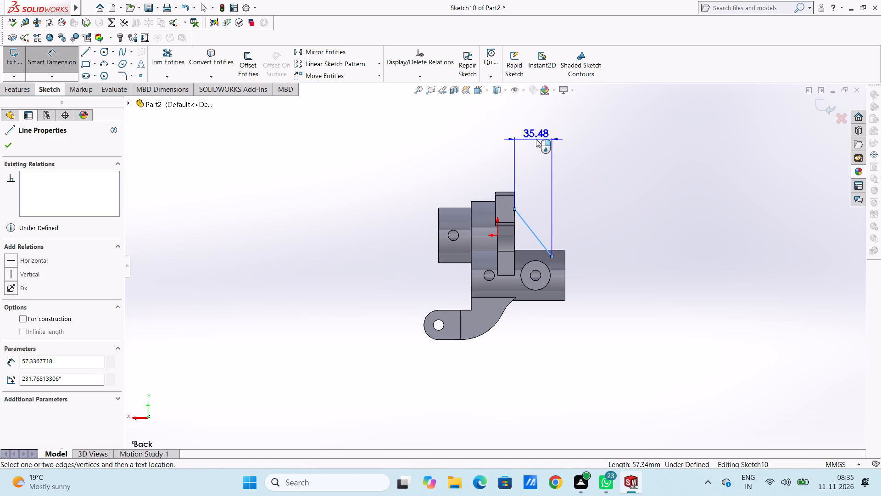
left_click(536, 139)
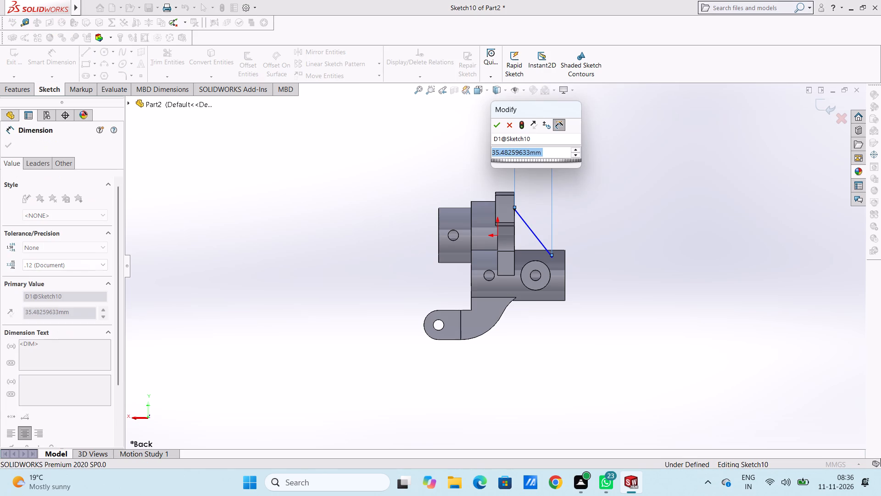
type("33")
key("Return")
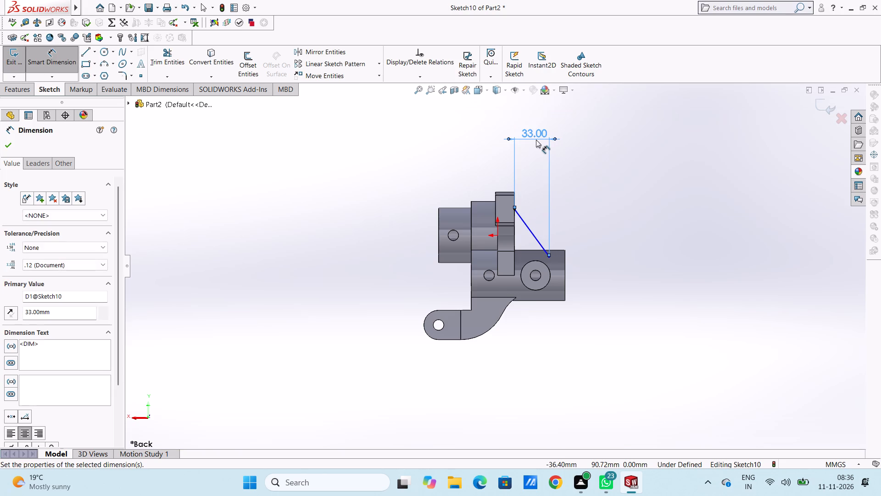
left_click(449, 162)
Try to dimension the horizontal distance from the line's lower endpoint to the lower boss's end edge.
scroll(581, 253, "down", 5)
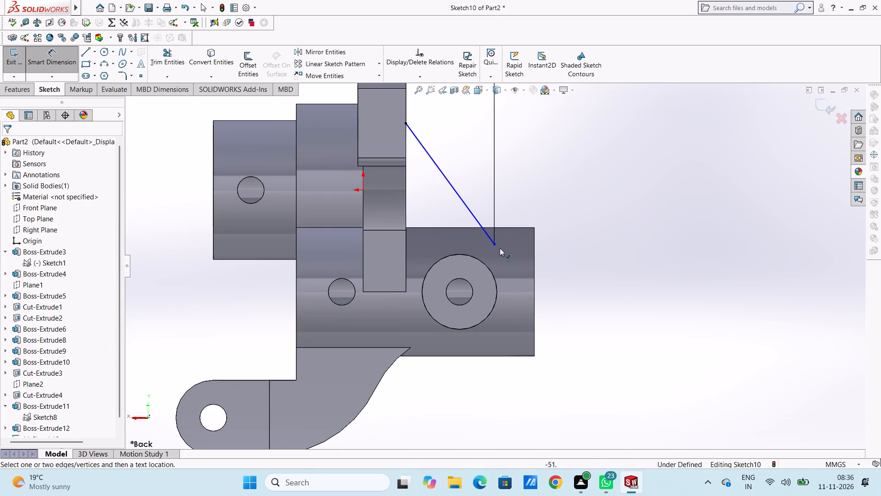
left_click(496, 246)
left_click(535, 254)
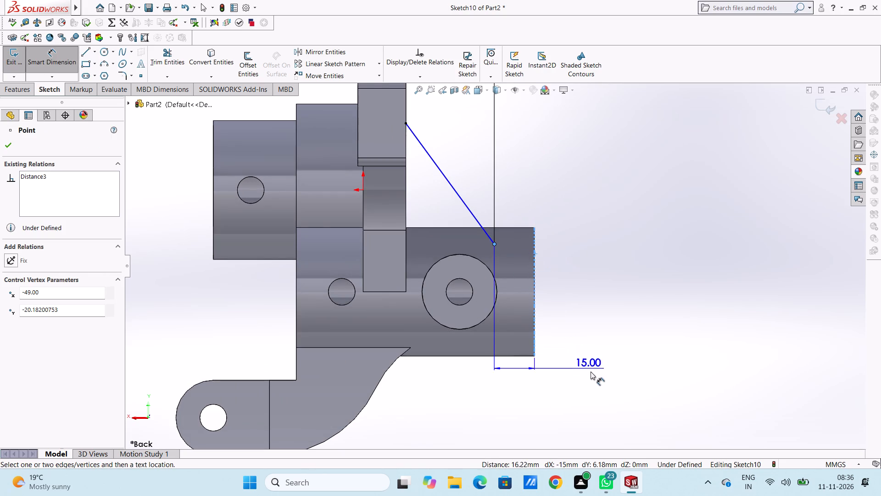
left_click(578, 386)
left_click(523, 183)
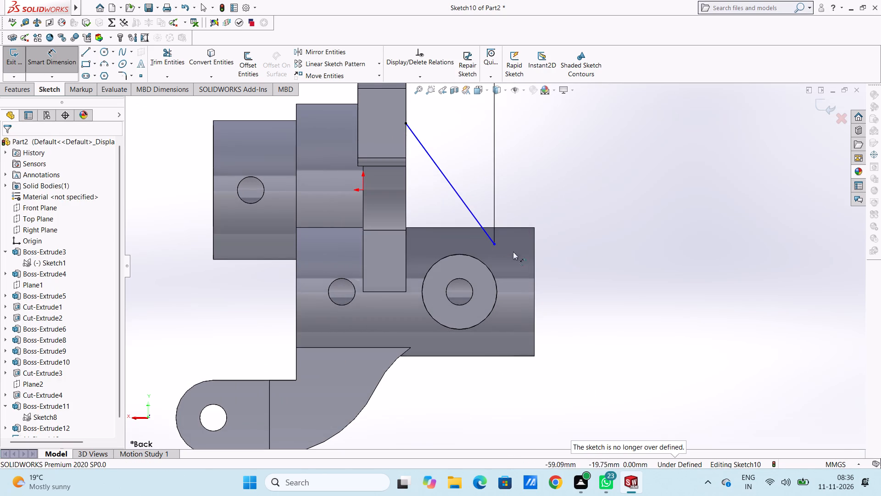
Dimension the vertical distance from the line's lower endpoint to the side boss's hole centre, keeping it as drawn, and exit the sketch.
left_click(496, 245)
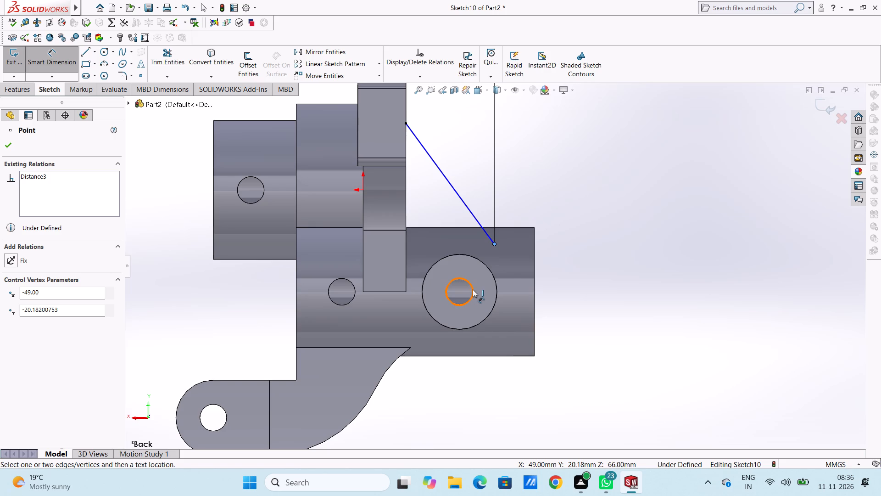
left_click(473, 289)
left_click(726, 280)
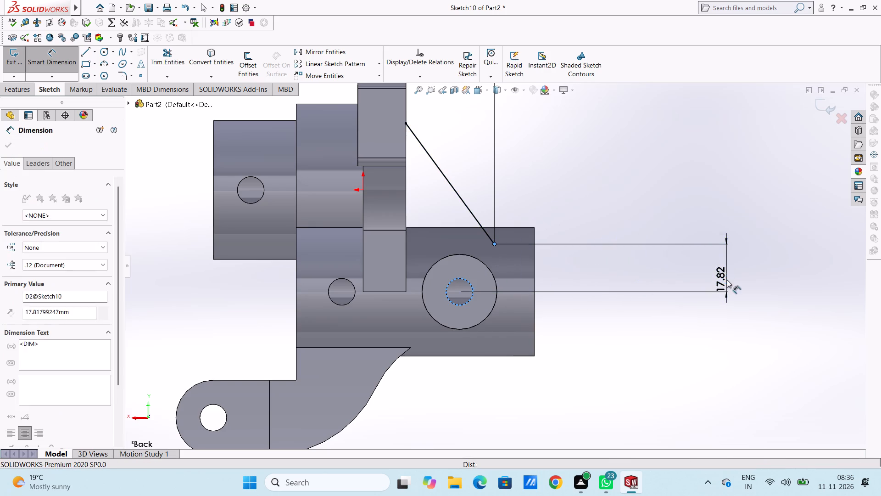
left_click(689, 265)
left_click(661, 251)
scroll(603, 207, "up", 2)
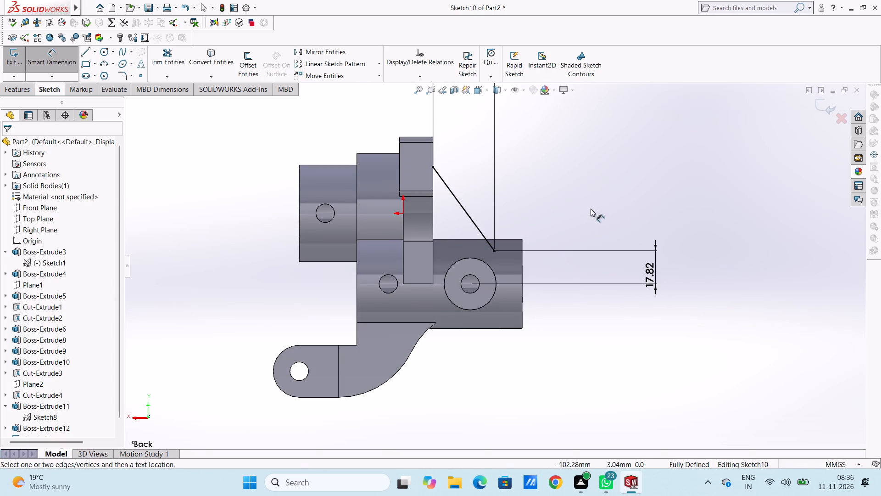
scroll(530, 222, "down", 1)
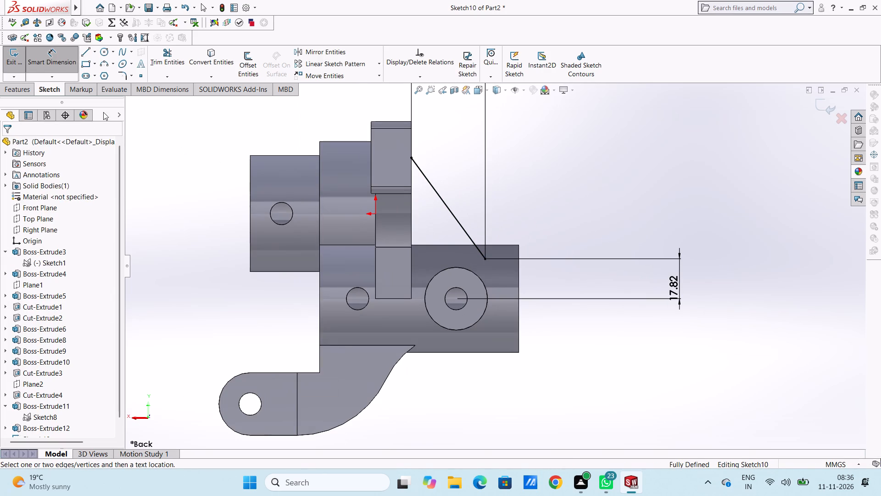
left_click(63, 61)
scroll(192, 167, "up", 2)
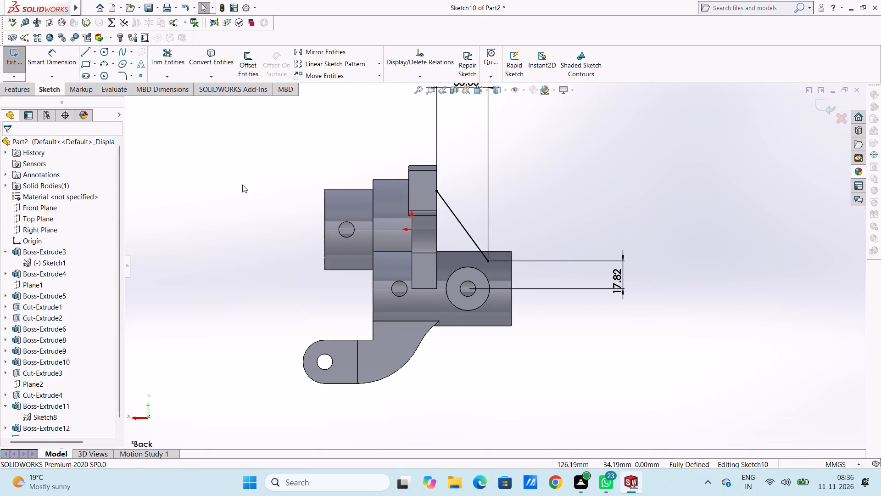
scroll(489, 242, "down", 2)
scroll(491, 244, "up", 4)
middle_click_drag(593, 180, 565, 189)
left_click(820, 107)
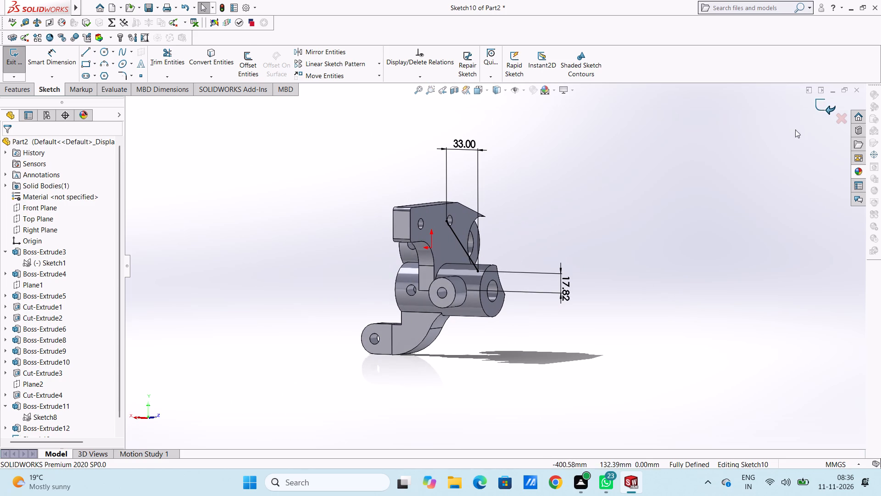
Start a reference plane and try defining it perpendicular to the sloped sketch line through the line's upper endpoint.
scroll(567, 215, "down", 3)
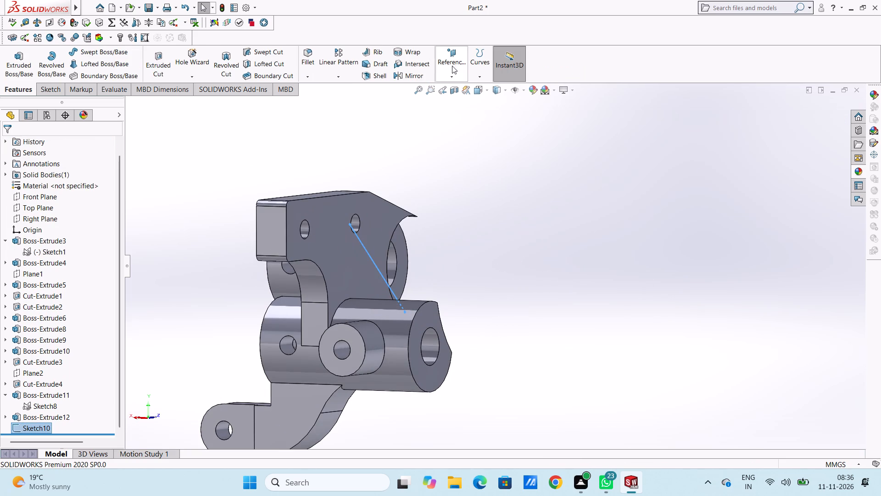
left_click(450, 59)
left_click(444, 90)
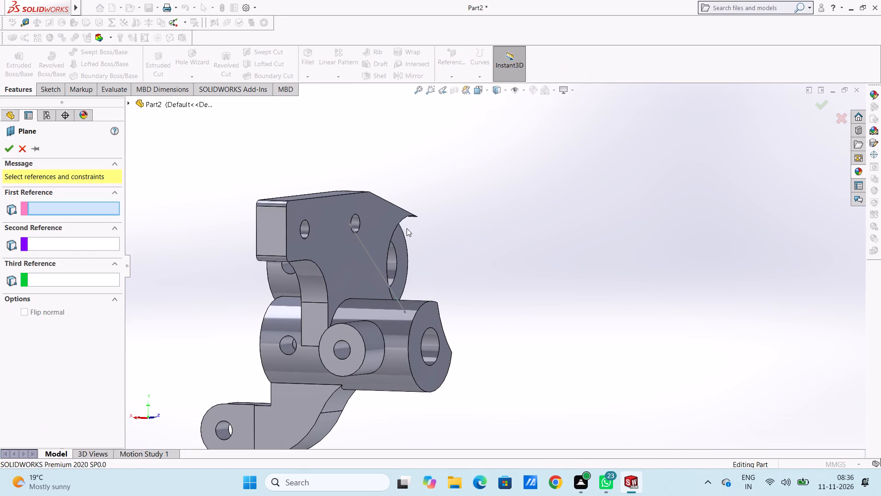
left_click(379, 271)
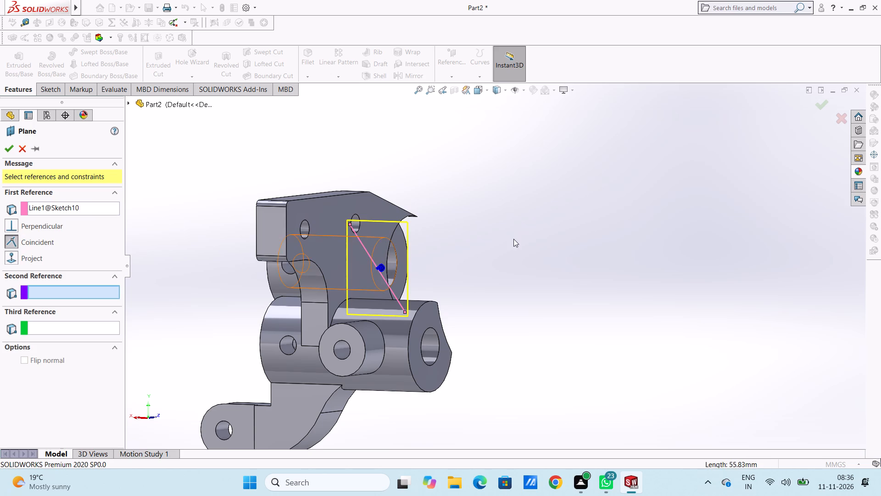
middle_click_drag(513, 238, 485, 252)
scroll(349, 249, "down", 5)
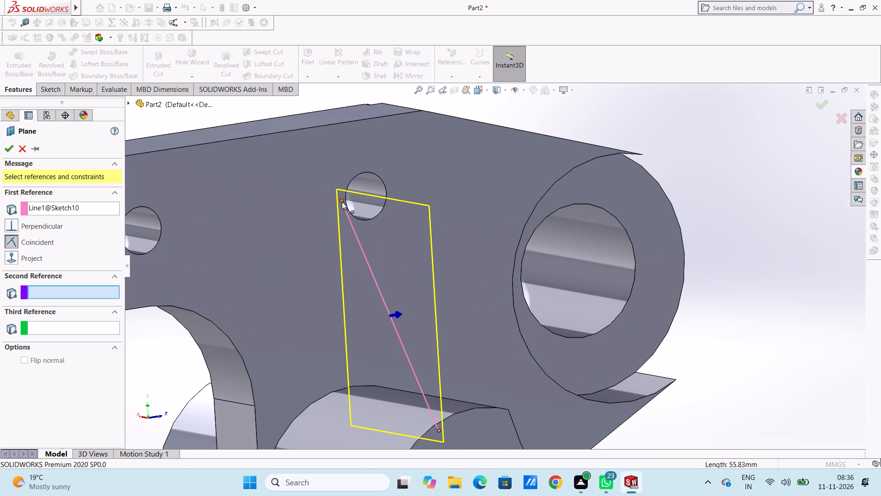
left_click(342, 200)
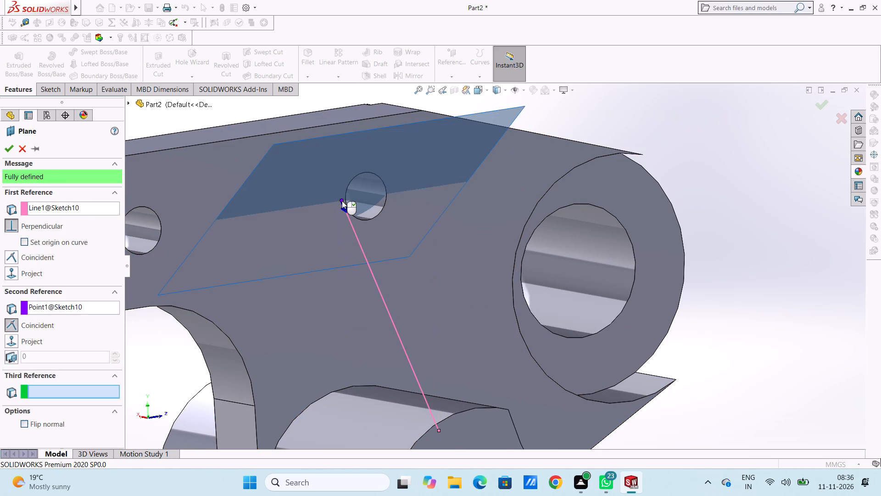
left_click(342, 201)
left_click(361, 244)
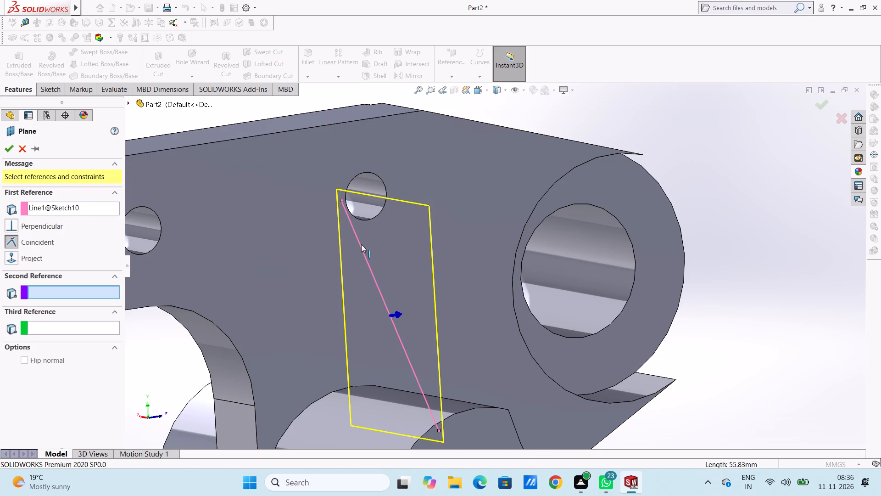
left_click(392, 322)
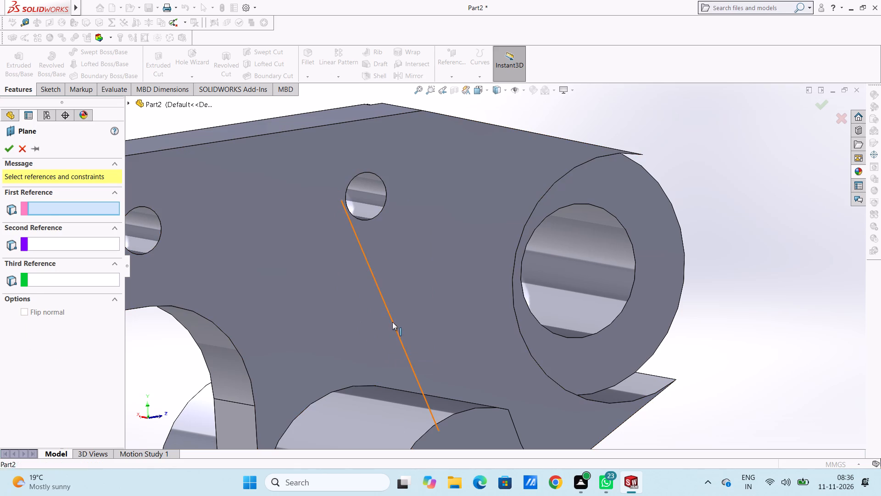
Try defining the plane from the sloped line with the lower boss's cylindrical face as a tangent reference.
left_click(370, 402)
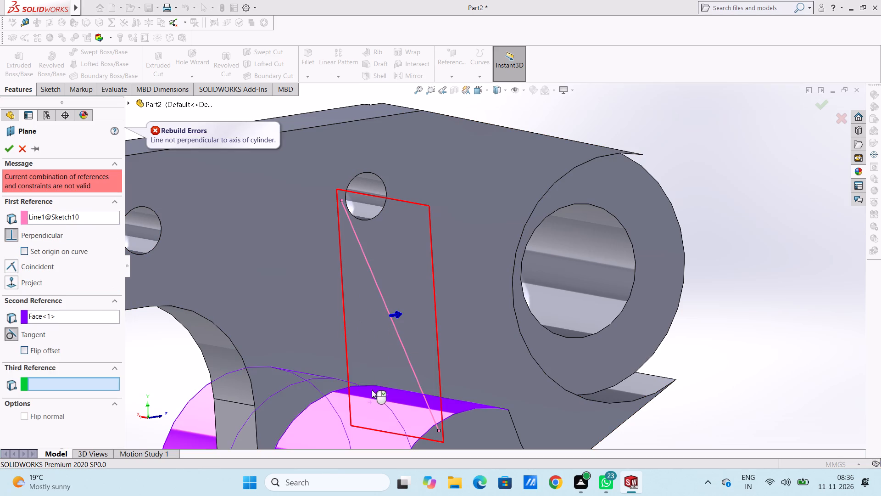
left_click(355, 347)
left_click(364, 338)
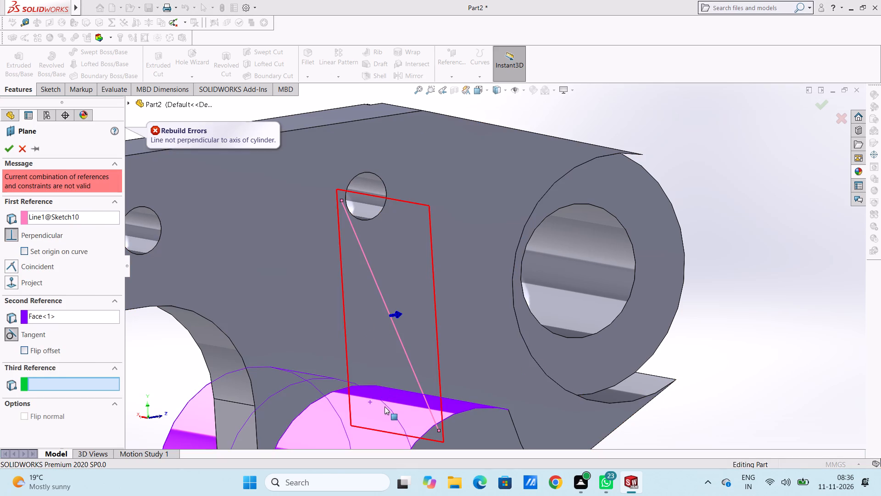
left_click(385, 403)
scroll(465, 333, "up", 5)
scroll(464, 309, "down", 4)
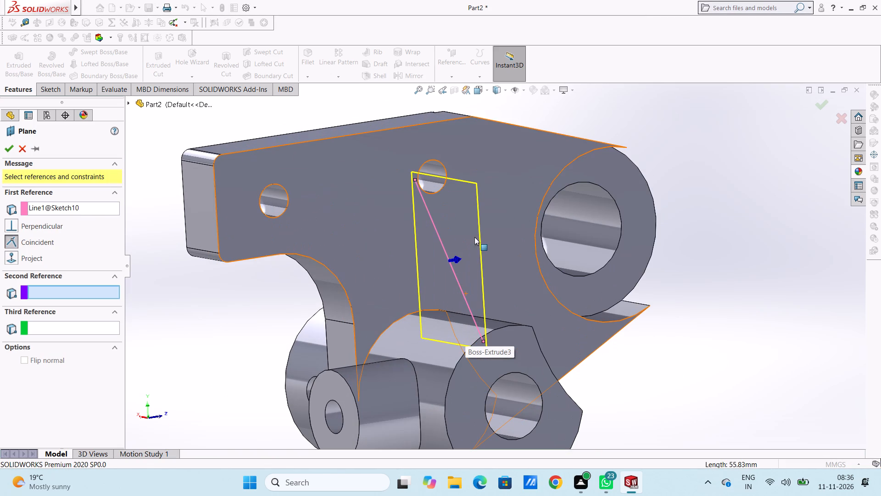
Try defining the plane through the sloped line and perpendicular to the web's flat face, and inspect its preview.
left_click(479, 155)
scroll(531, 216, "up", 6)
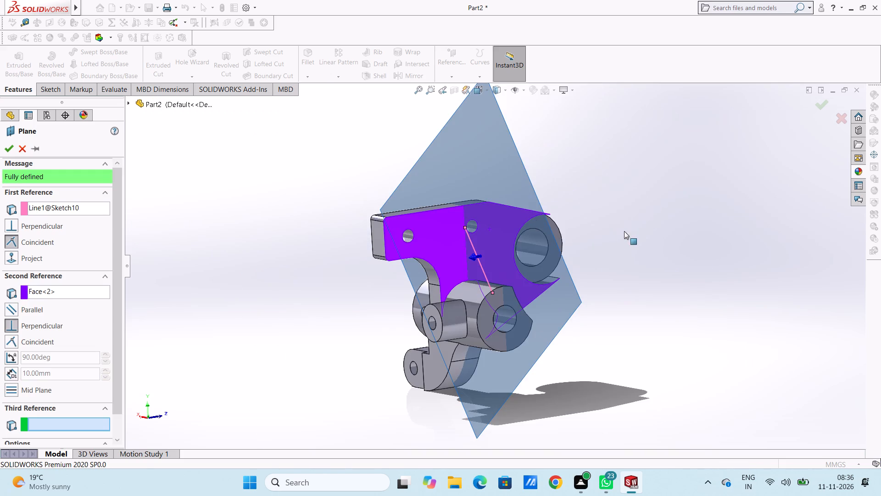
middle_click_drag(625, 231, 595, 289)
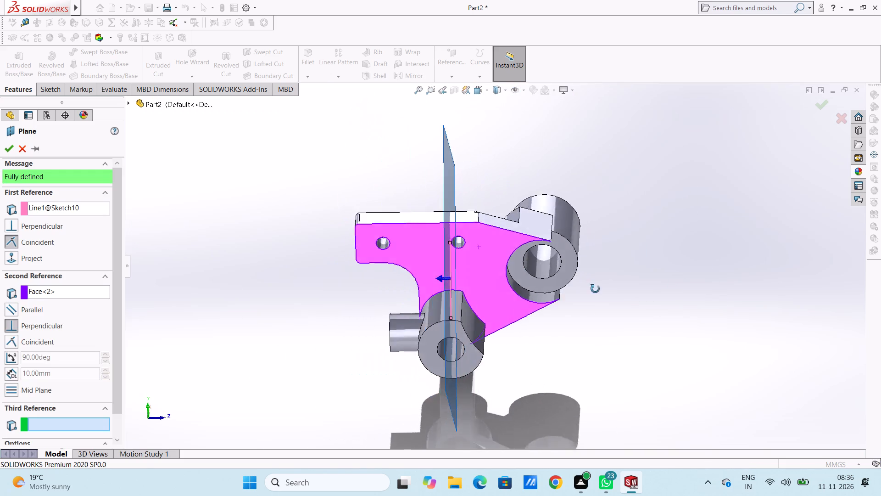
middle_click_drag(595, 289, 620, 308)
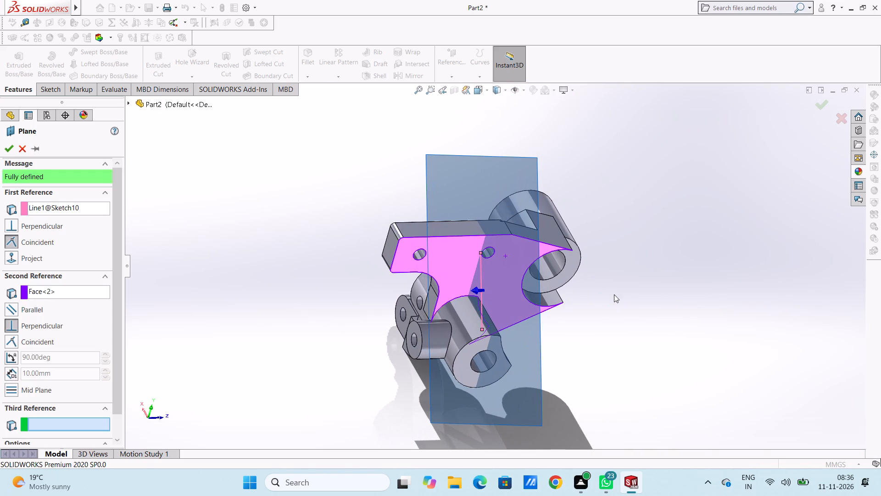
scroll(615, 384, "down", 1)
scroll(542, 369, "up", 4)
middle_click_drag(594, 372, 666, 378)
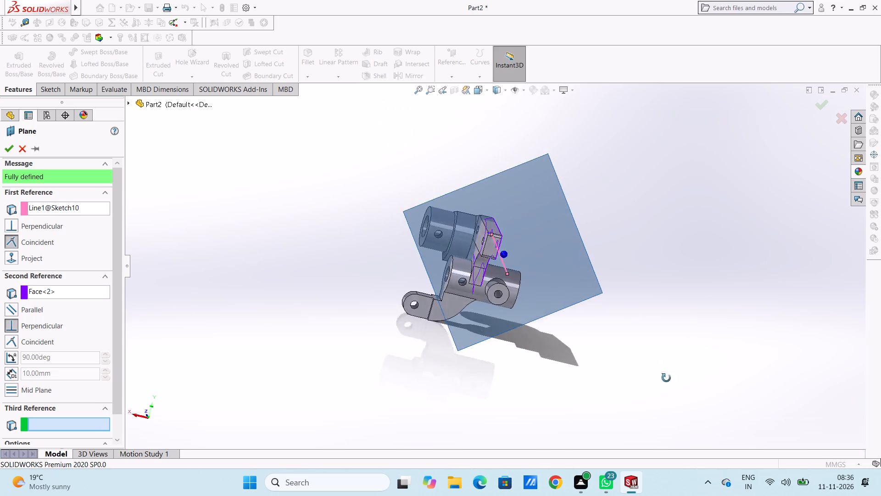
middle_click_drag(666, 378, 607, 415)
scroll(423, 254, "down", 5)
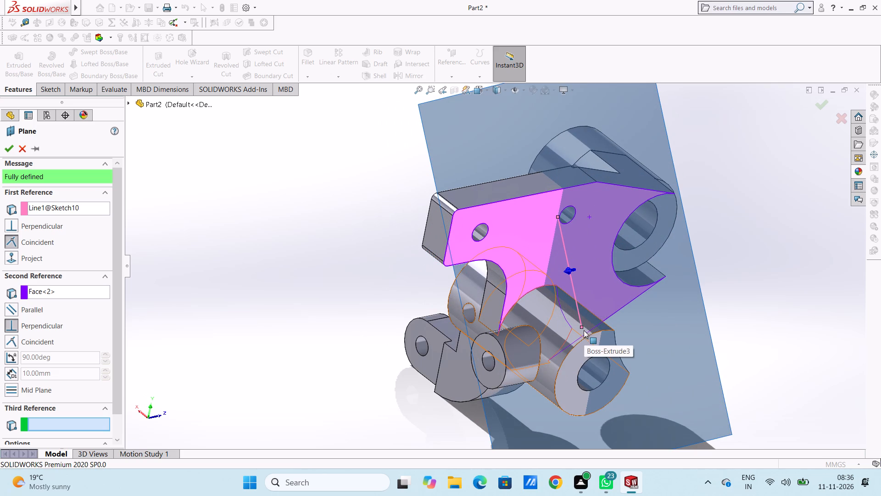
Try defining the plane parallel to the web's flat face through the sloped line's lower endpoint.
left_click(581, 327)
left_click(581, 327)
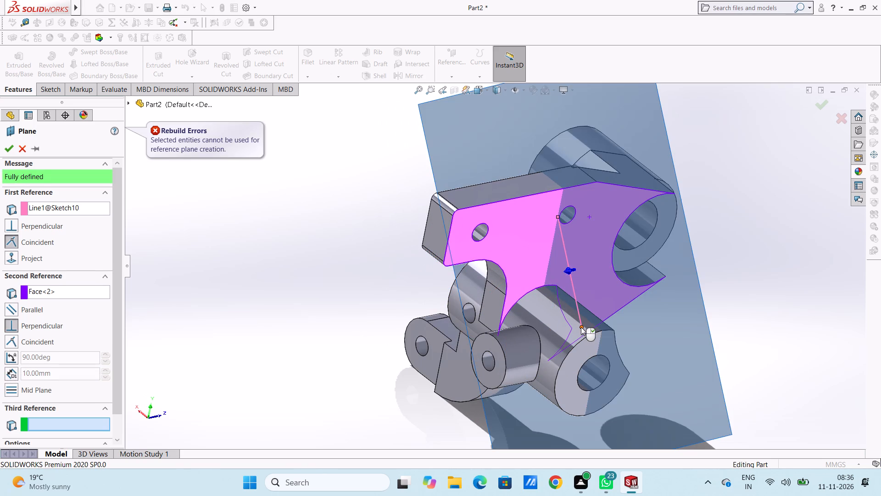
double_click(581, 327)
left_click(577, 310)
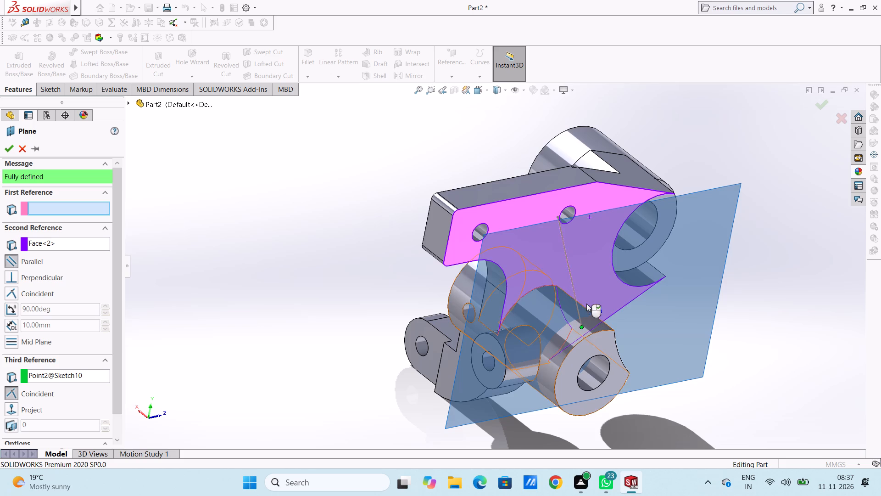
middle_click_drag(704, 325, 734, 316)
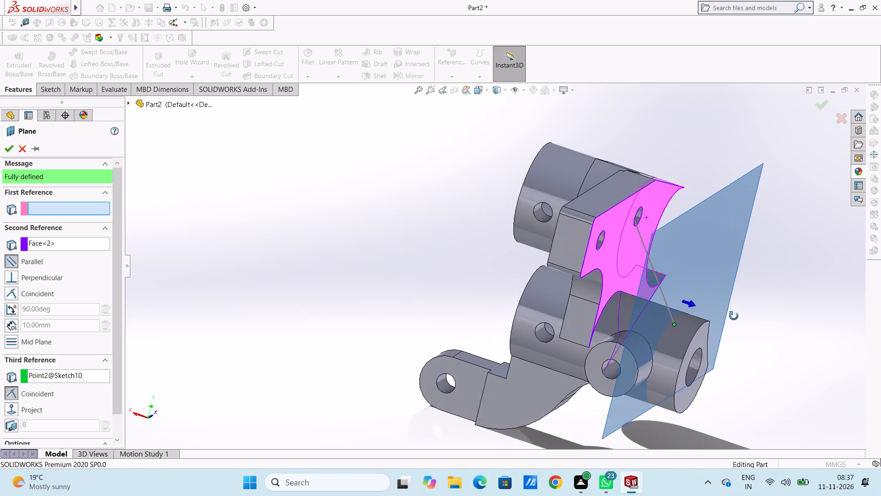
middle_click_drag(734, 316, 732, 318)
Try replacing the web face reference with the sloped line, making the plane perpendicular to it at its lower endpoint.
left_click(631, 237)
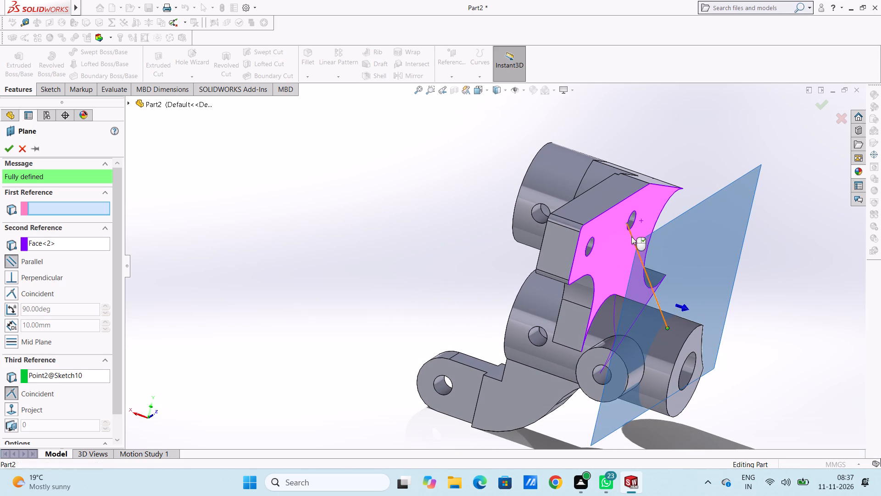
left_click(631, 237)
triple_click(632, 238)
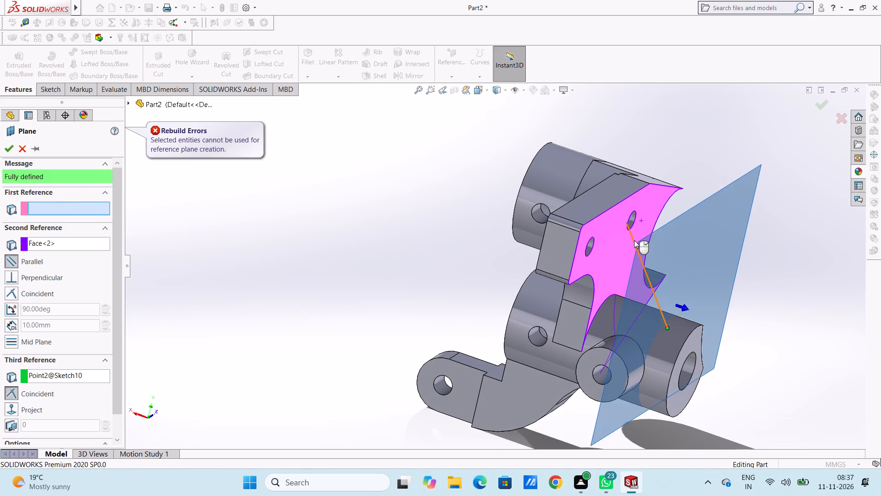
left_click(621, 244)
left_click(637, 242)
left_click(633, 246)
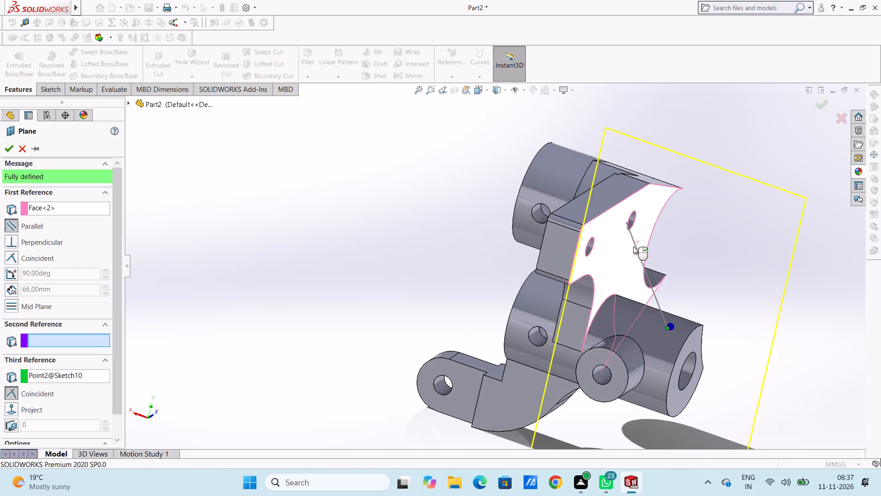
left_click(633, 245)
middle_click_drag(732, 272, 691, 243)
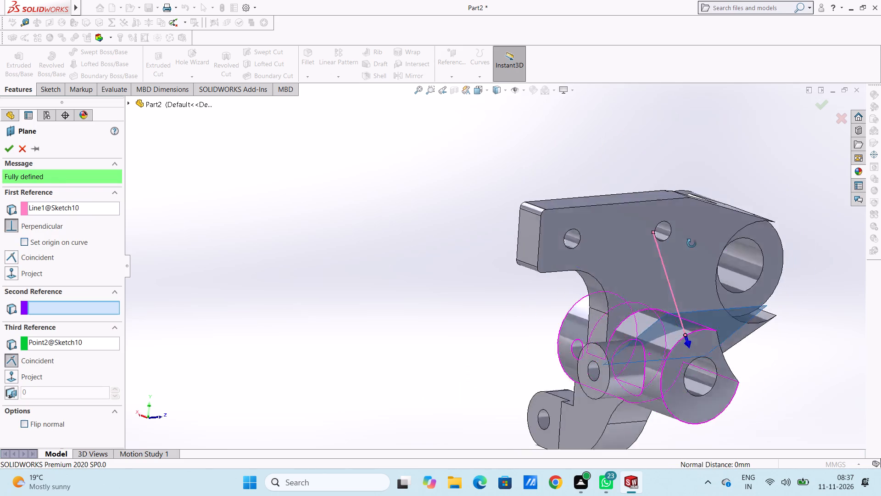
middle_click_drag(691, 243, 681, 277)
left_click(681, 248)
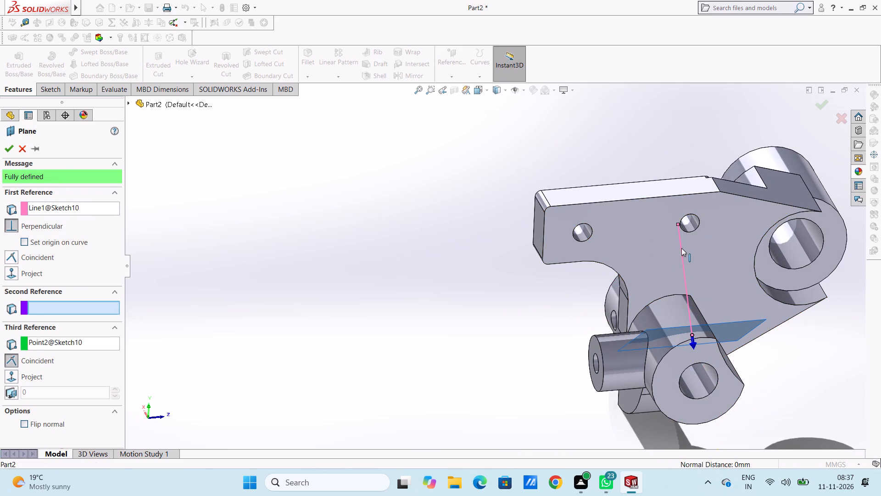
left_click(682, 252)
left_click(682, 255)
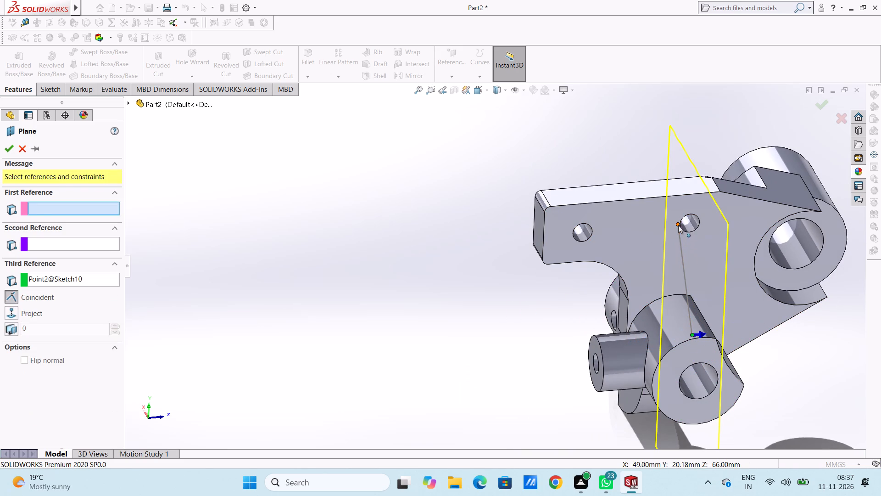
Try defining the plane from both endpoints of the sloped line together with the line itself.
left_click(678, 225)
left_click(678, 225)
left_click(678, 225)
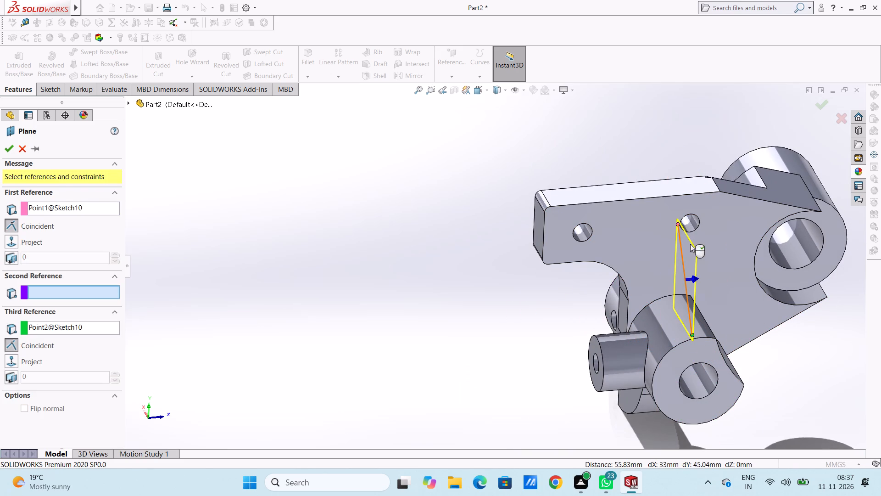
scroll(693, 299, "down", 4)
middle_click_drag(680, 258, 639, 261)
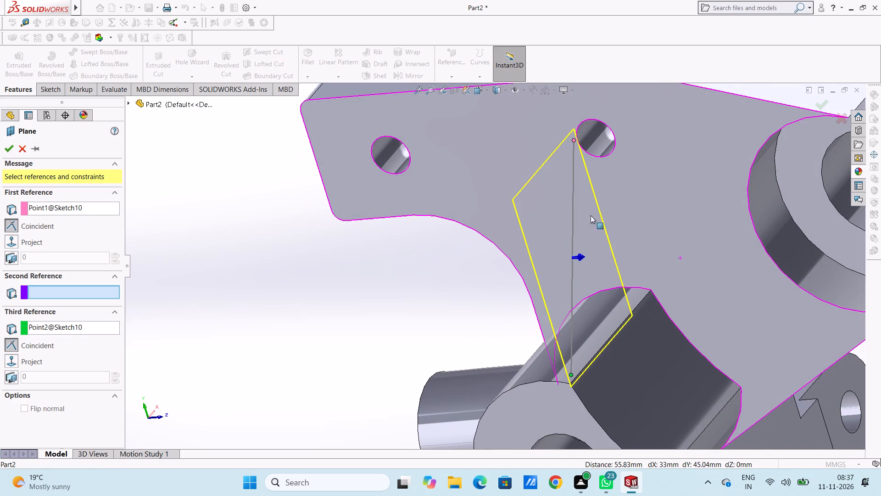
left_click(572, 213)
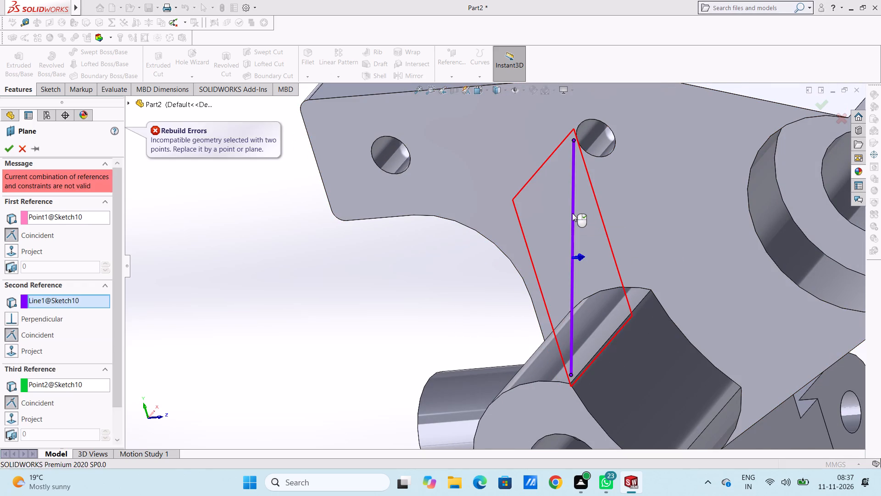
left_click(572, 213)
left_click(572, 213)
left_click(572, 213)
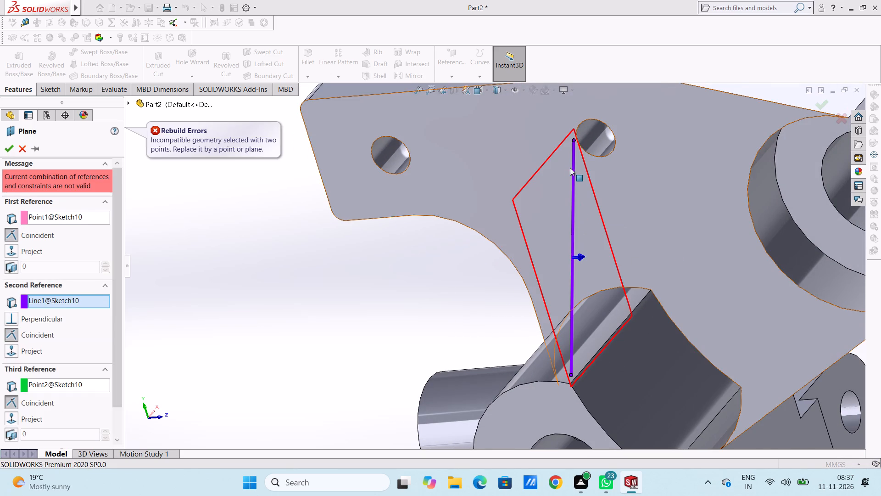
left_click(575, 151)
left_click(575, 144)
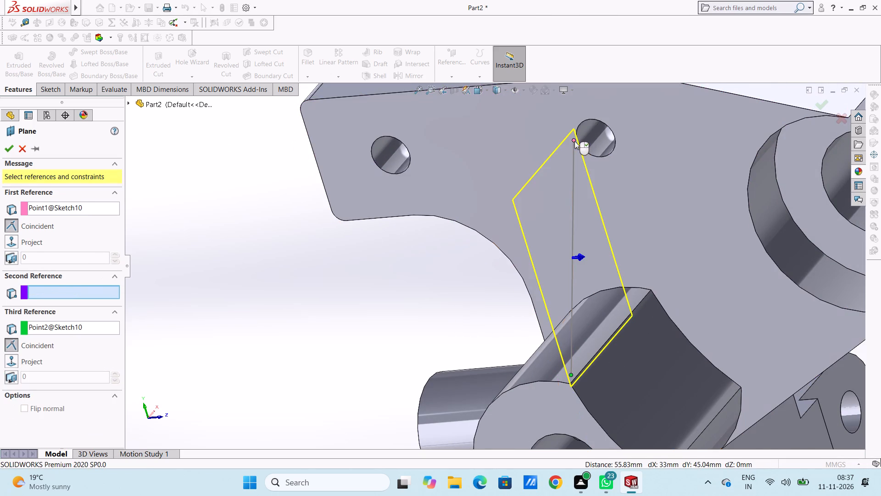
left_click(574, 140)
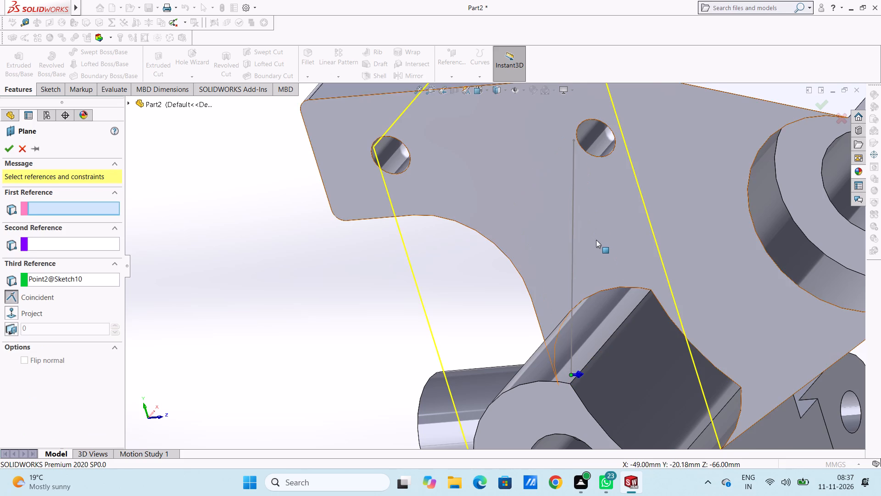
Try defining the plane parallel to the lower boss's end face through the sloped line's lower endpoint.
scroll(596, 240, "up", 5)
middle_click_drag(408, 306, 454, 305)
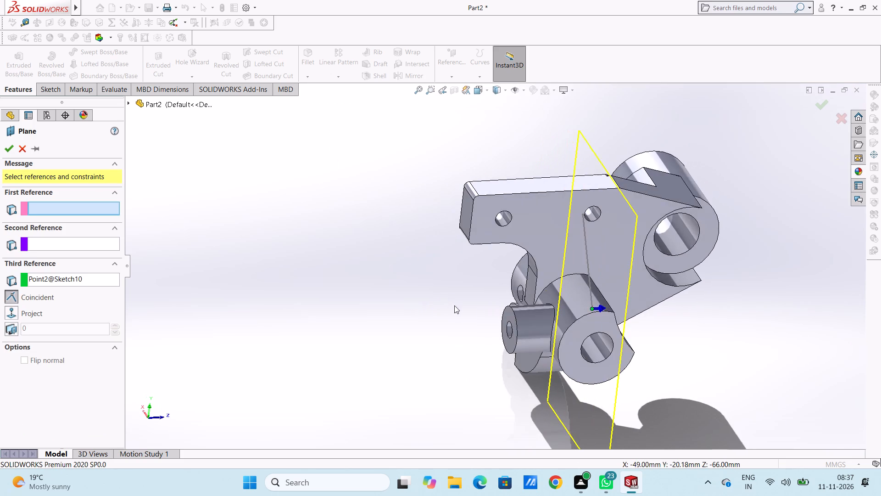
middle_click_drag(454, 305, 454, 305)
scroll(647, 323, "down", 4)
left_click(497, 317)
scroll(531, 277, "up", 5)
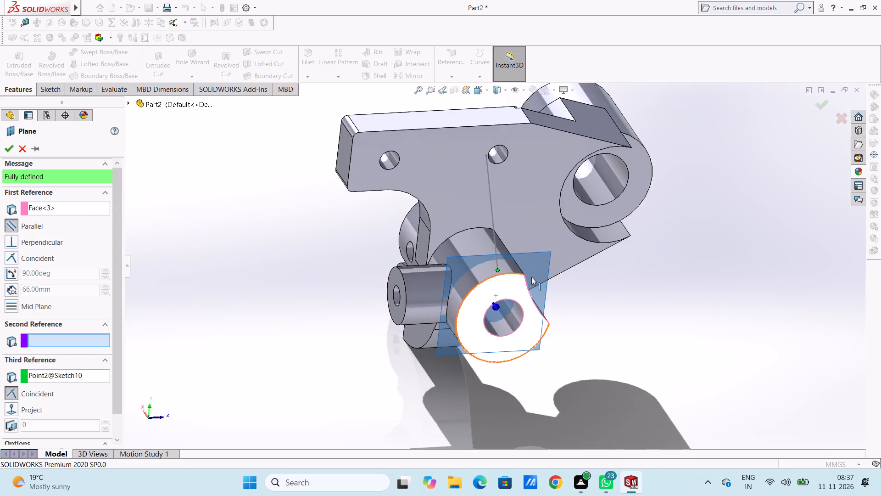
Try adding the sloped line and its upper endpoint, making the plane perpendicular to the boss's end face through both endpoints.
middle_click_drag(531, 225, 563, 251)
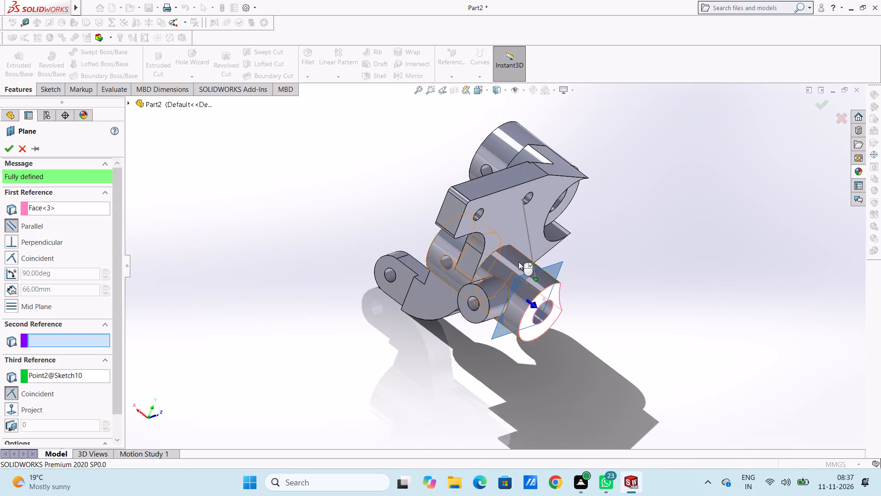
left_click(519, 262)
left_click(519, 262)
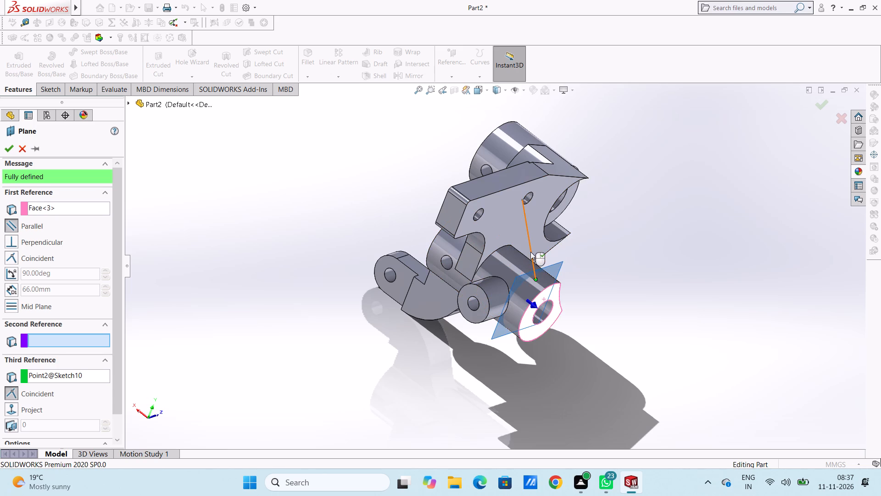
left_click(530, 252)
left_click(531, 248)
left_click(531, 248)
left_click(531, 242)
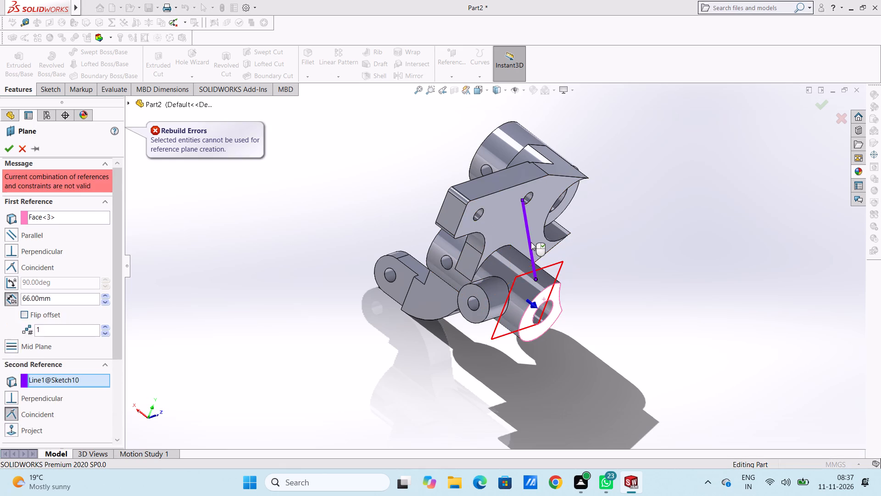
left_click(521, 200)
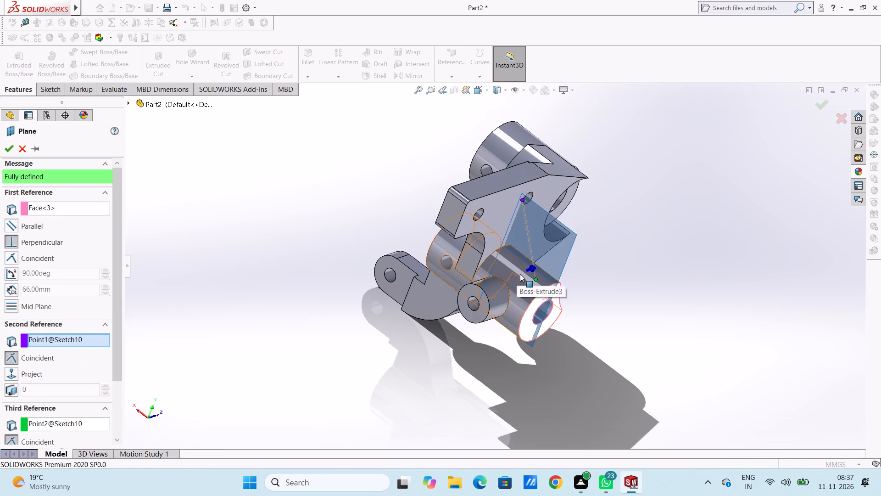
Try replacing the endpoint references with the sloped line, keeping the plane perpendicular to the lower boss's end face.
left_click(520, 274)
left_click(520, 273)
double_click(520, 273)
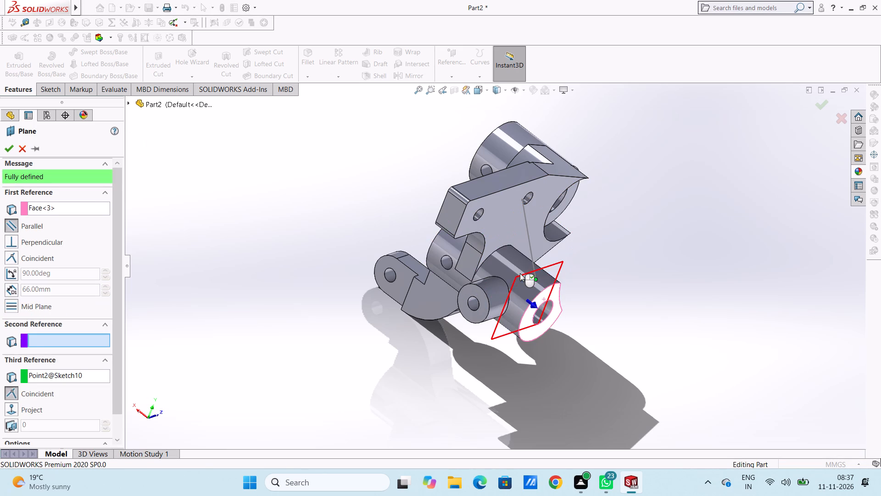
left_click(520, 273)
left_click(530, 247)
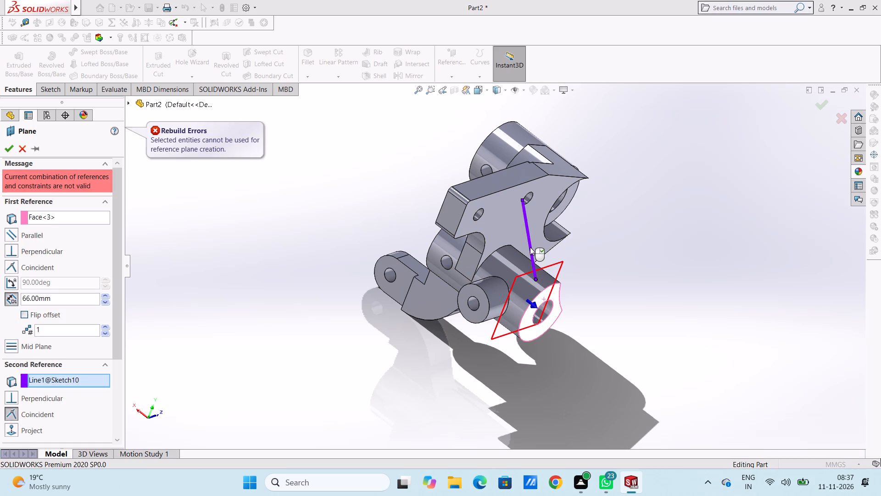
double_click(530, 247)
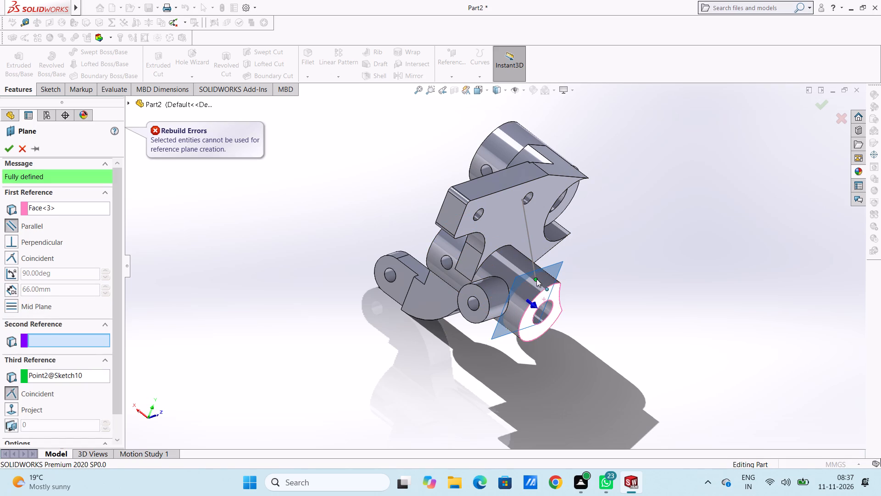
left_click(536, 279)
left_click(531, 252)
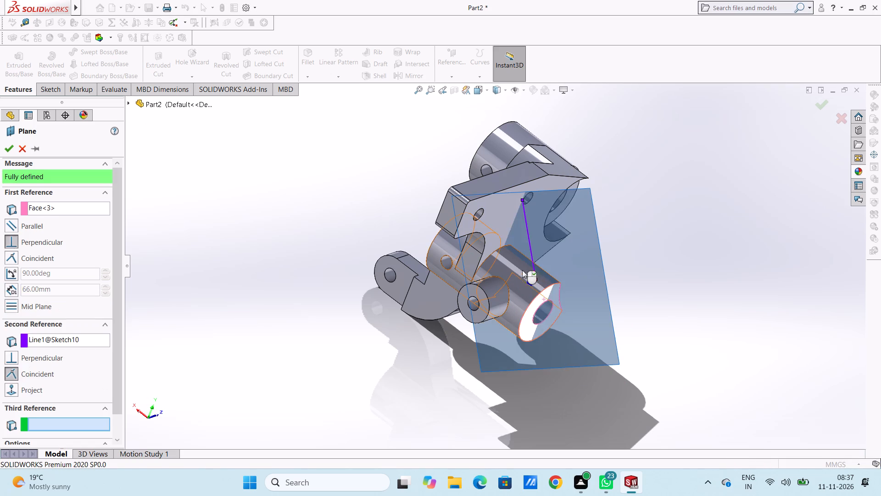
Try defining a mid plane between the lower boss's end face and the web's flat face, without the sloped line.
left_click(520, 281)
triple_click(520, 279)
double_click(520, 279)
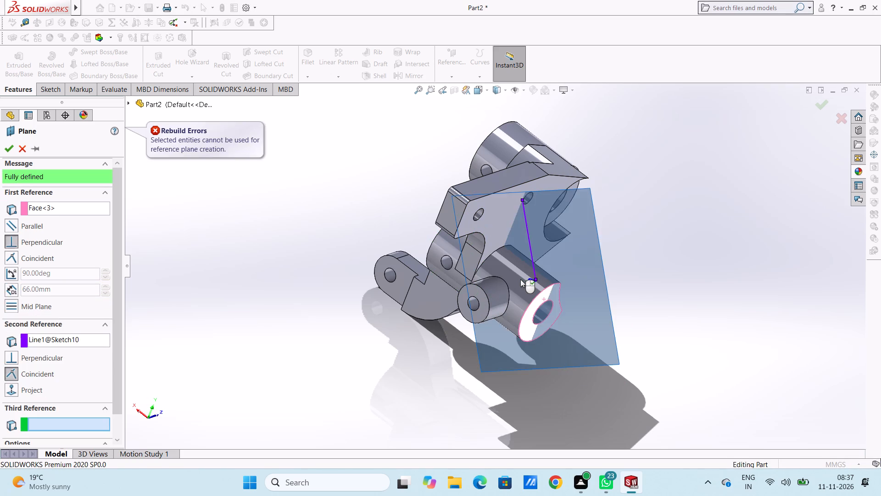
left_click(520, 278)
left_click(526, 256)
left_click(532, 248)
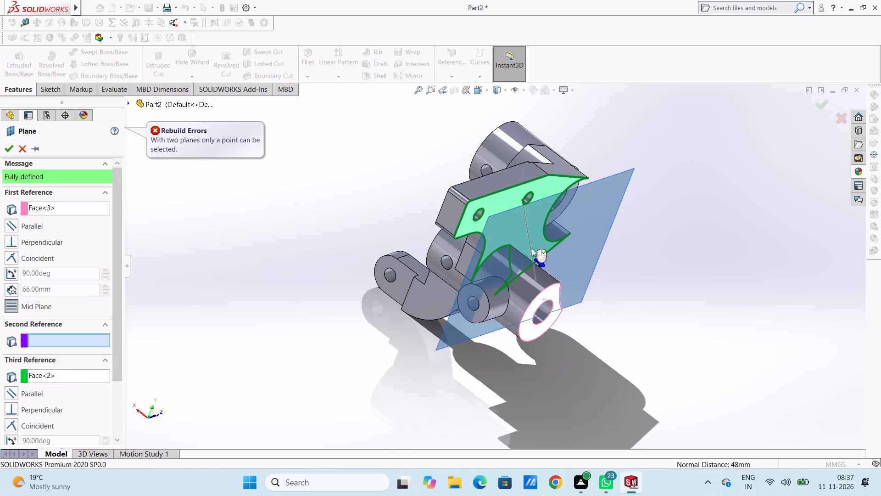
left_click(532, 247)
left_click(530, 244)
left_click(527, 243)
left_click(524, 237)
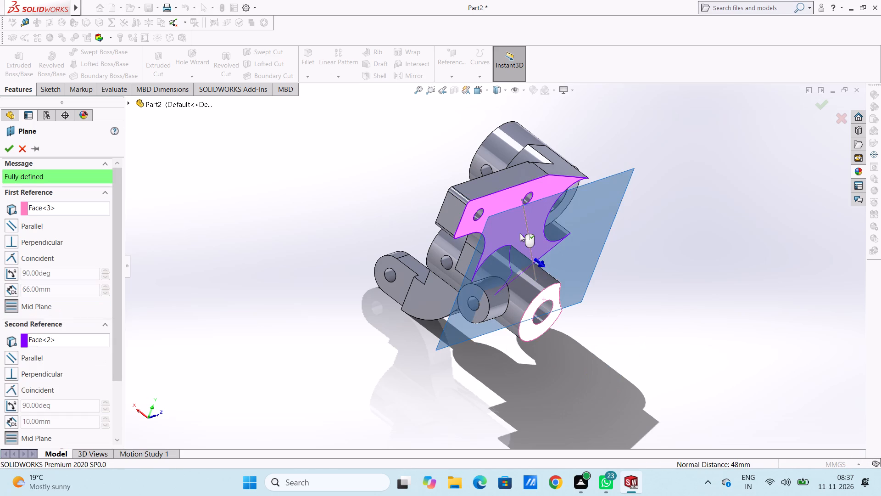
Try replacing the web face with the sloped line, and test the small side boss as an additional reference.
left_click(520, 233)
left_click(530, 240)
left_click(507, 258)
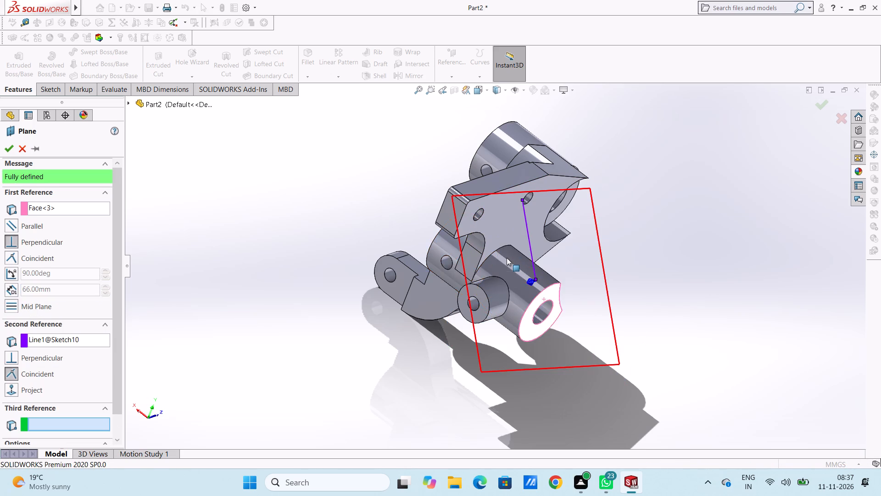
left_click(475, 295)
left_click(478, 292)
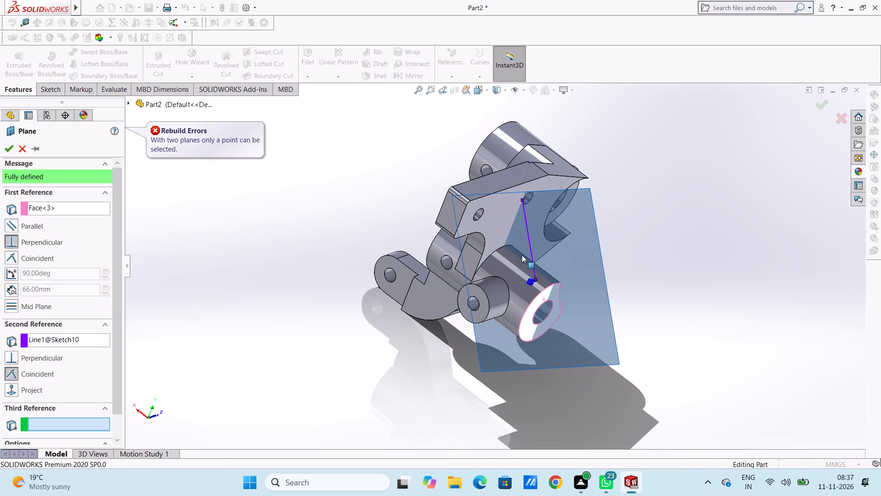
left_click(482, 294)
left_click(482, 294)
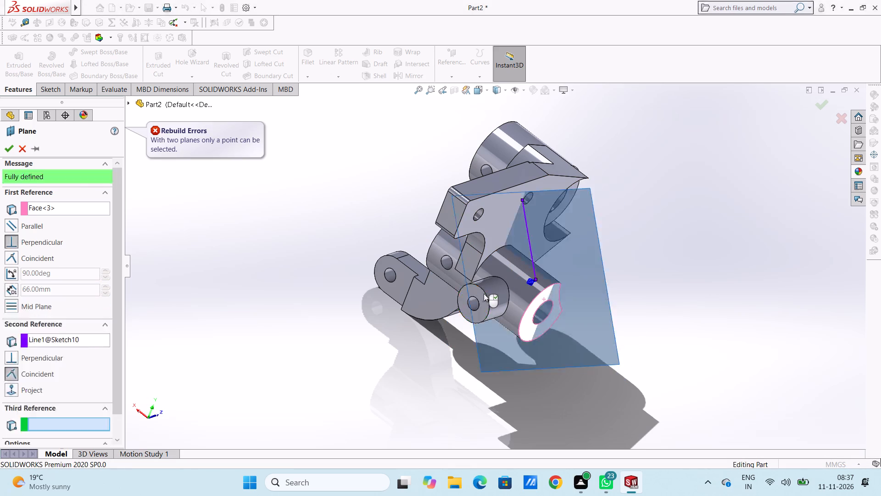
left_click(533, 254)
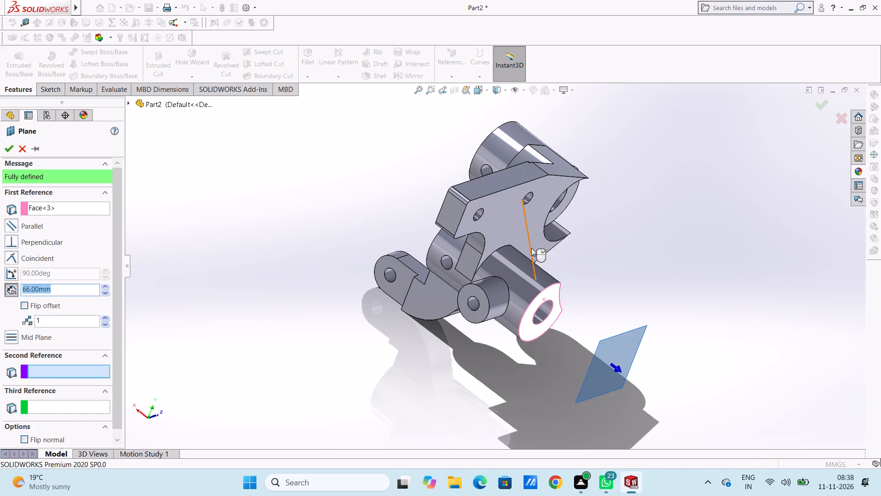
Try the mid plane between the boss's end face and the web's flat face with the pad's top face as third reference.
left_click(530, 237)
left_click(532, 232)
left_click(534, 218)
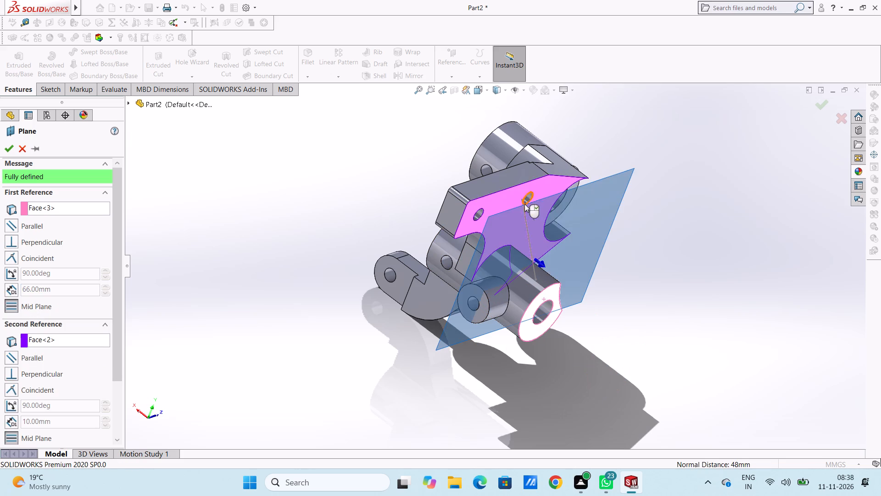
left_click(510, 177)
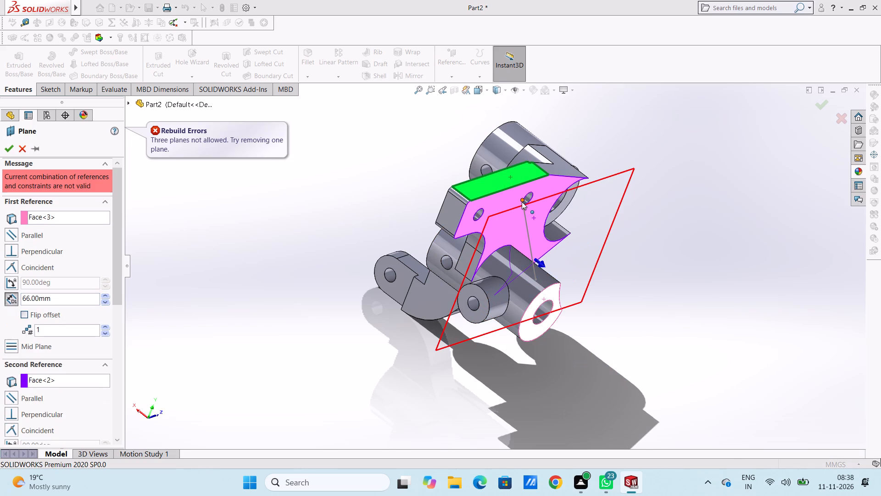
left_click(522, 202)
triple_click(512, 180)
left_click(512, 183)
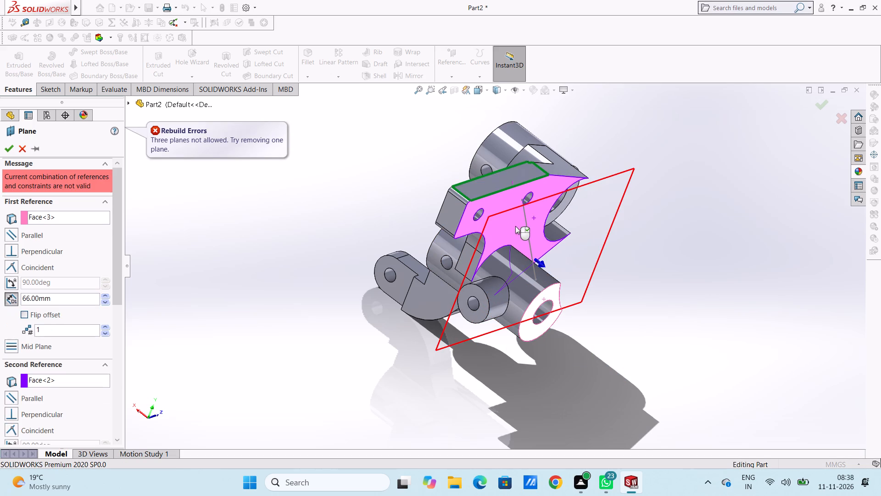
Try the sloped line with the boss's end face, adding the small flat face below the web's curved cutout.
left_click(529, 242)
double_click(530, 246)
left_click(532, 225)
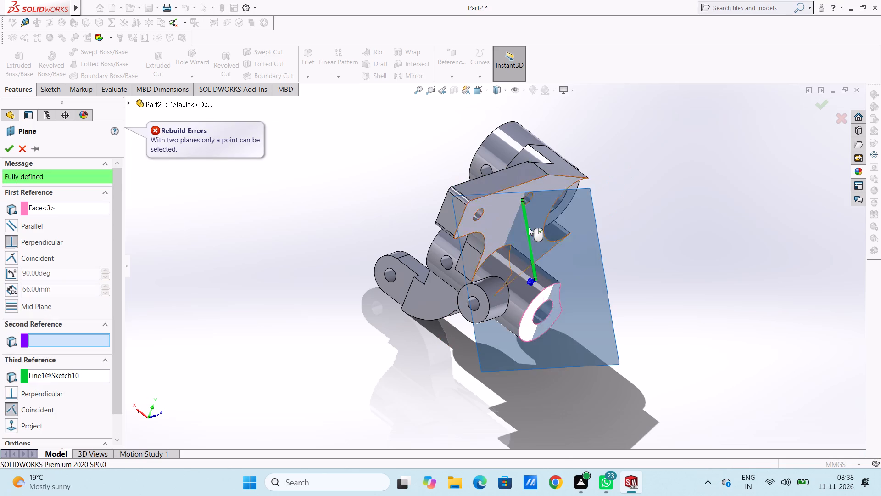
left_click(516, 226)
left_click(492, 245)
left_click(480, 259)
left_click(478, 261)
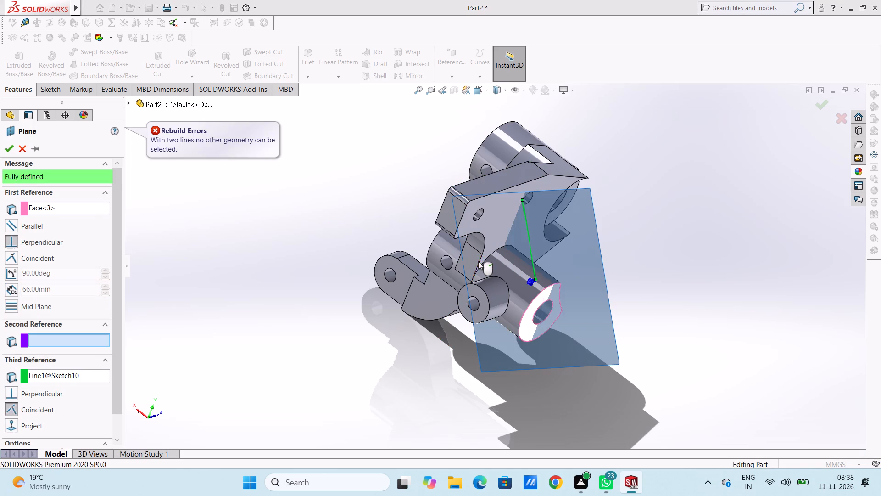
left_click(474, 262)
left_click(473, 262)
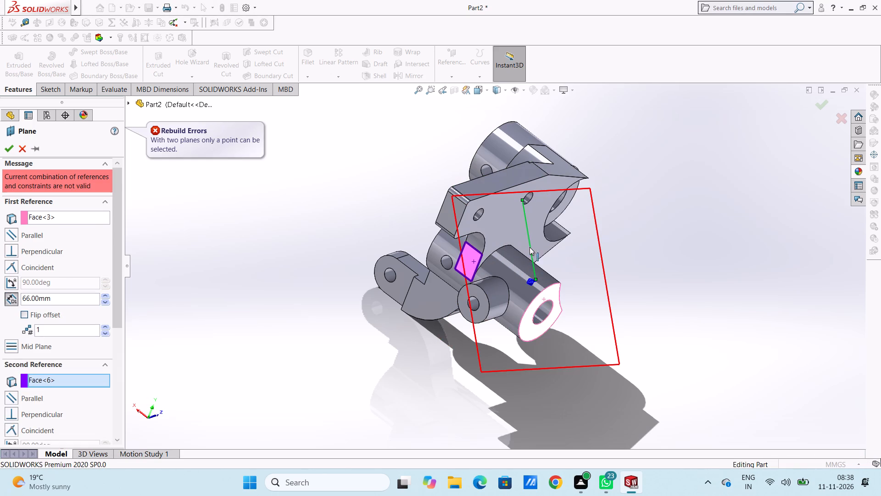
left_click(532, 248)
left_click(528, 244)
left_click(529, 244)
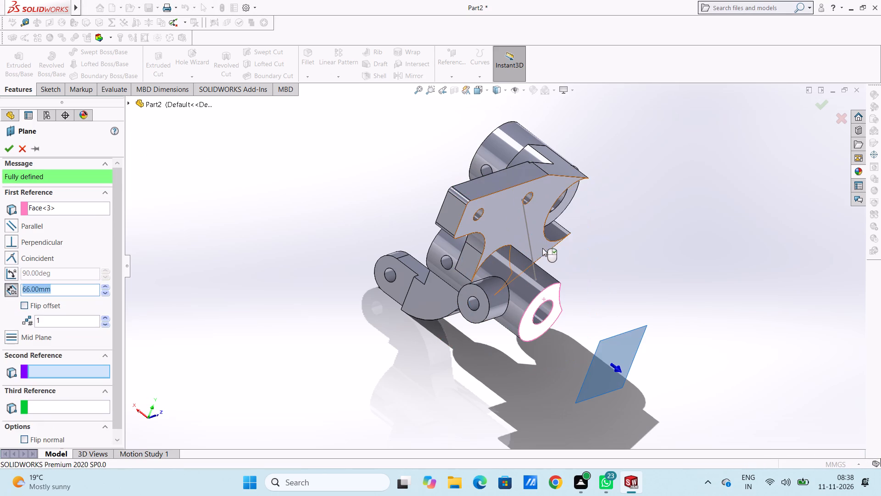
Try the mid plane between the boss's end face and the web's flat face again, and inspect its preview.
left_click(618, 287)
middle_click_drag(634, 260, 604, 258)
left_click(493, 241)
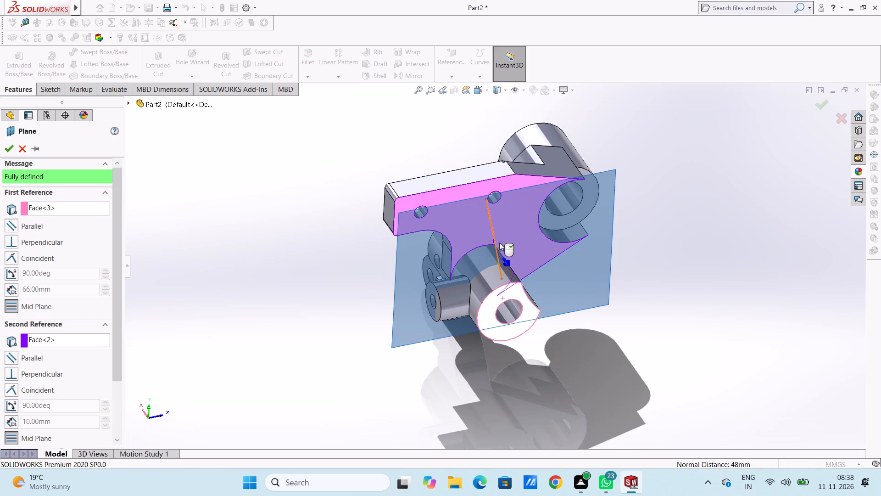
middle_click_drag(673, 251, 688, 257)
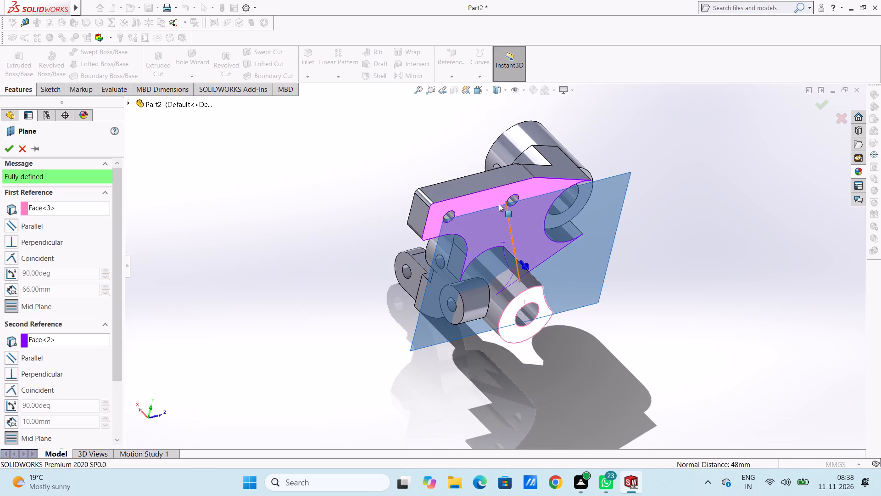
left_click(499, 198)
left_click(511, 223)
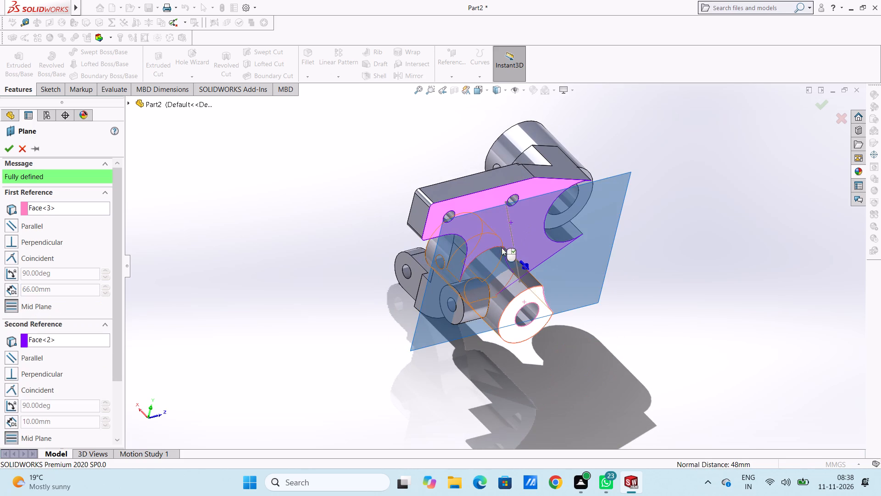
Replace the boss's end face reference with the sloped line, making the plane perpendicular to the web's flat face.
left_click(525, 295)
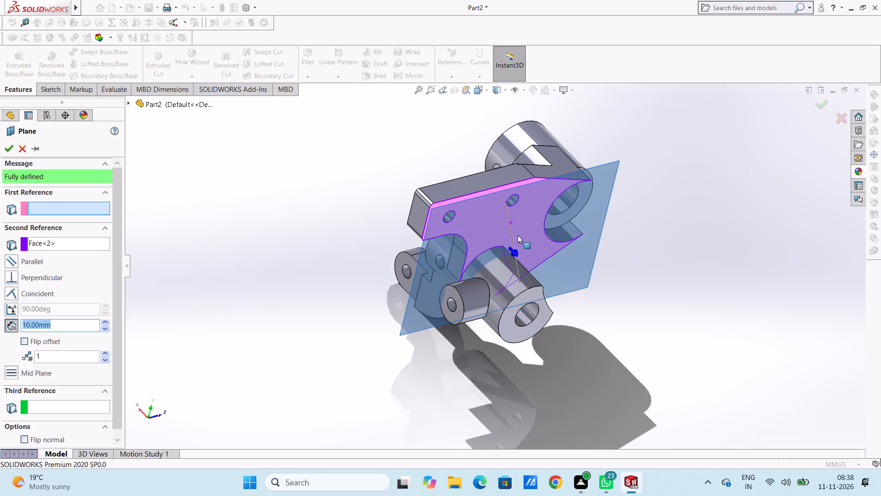
left_click(510, 234)
left_click(513, 236)
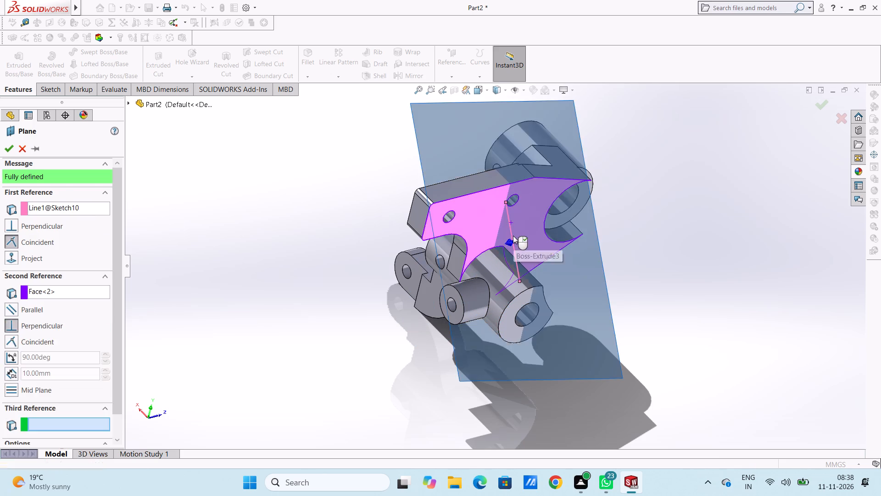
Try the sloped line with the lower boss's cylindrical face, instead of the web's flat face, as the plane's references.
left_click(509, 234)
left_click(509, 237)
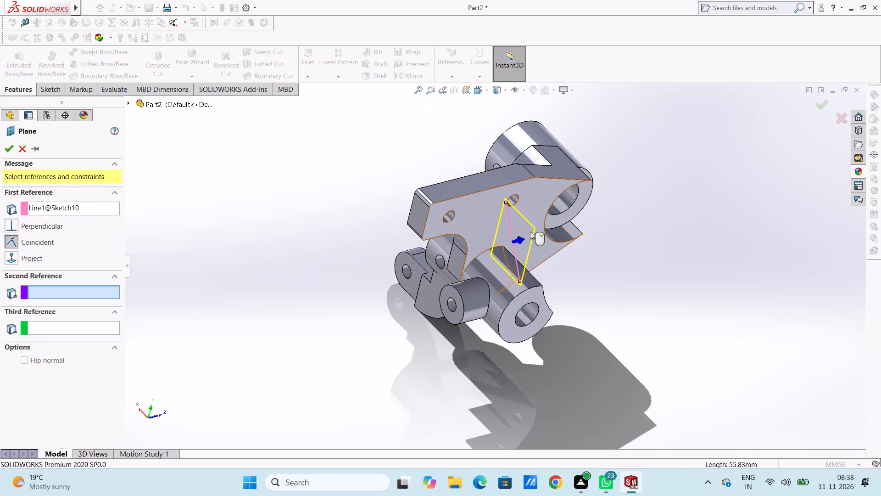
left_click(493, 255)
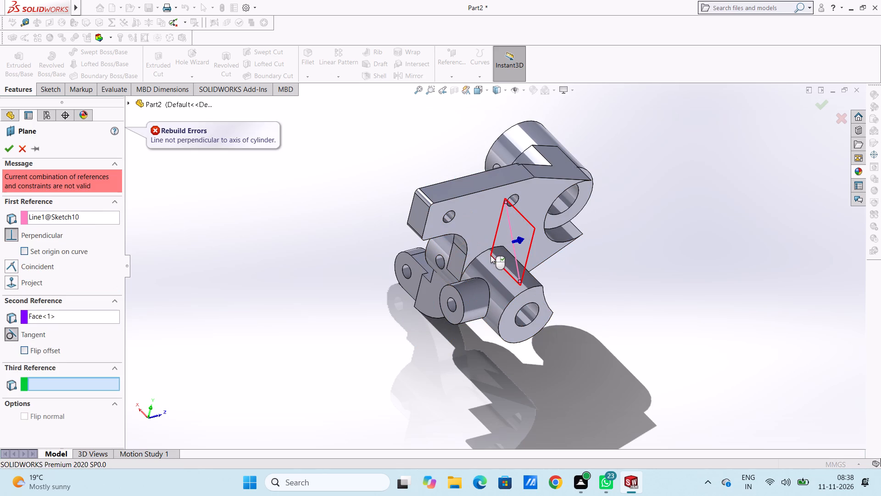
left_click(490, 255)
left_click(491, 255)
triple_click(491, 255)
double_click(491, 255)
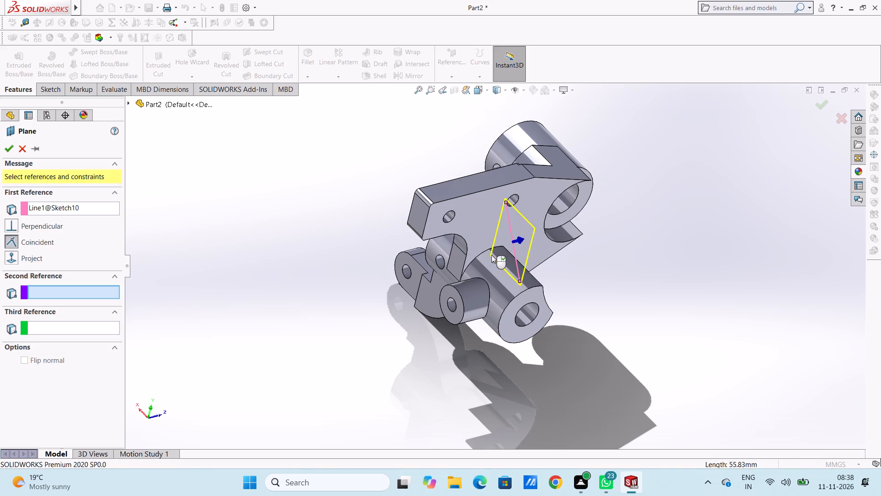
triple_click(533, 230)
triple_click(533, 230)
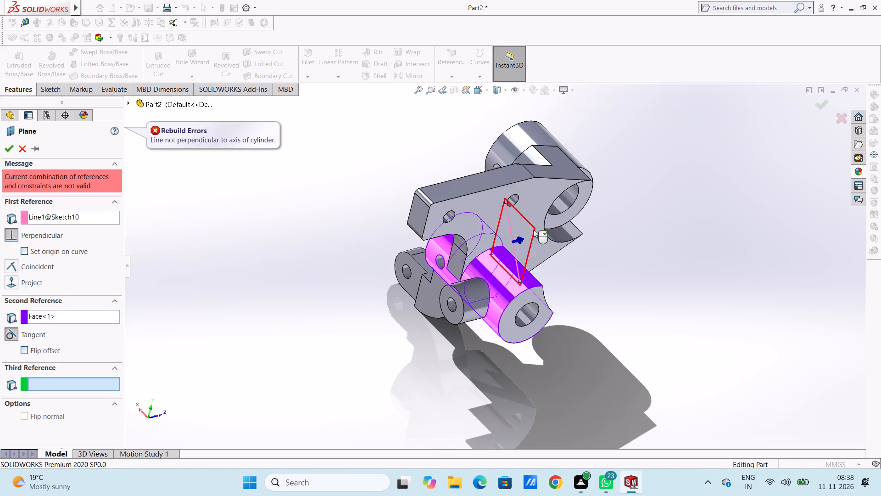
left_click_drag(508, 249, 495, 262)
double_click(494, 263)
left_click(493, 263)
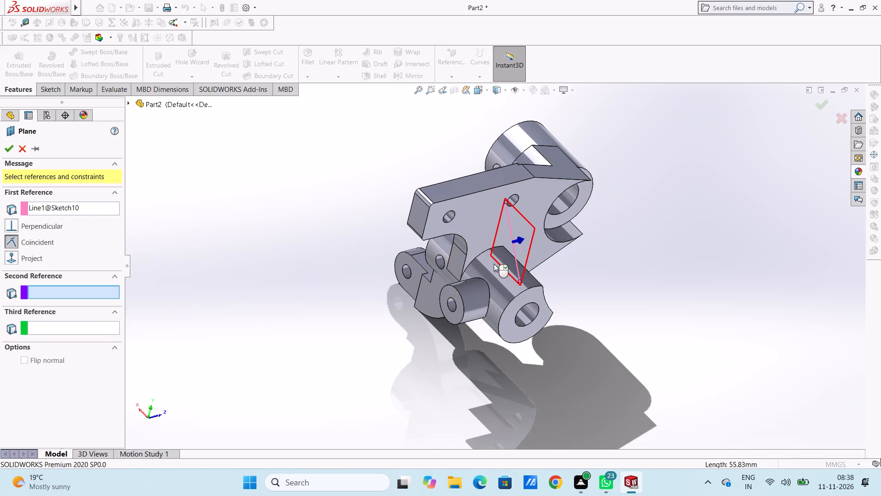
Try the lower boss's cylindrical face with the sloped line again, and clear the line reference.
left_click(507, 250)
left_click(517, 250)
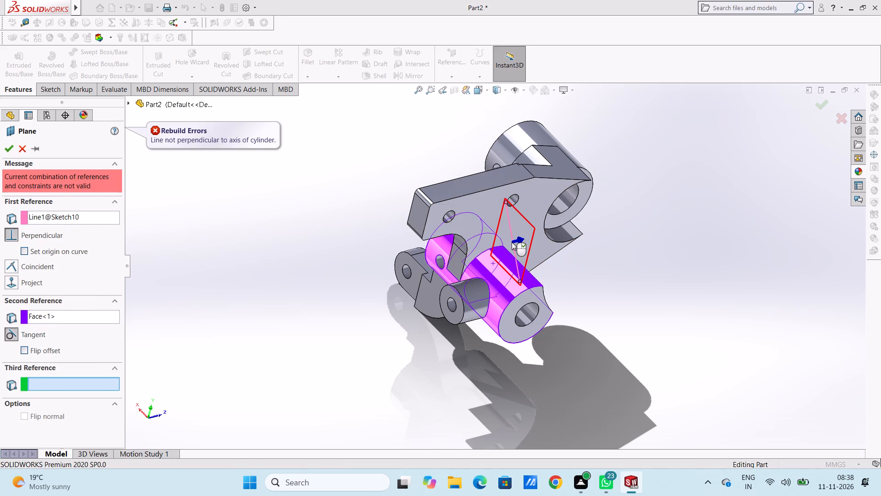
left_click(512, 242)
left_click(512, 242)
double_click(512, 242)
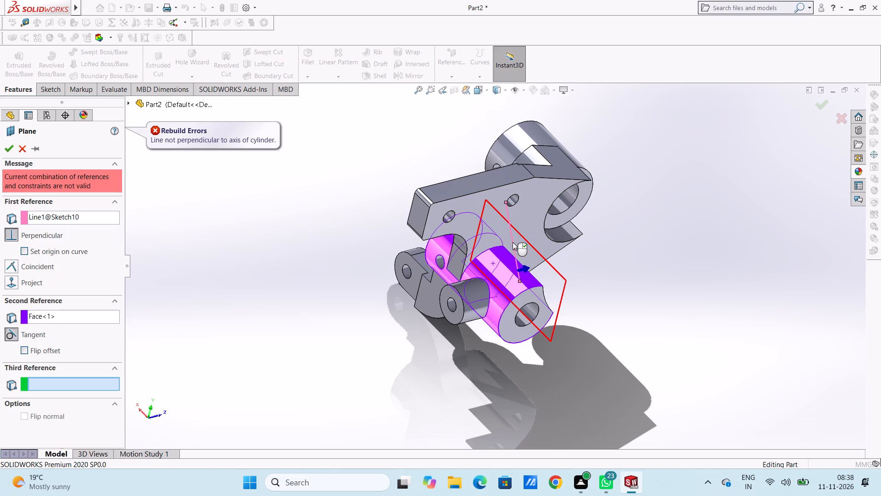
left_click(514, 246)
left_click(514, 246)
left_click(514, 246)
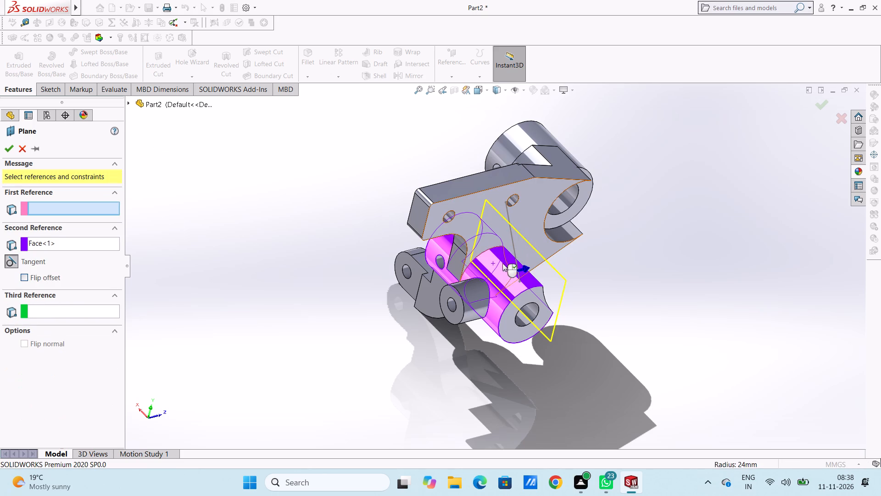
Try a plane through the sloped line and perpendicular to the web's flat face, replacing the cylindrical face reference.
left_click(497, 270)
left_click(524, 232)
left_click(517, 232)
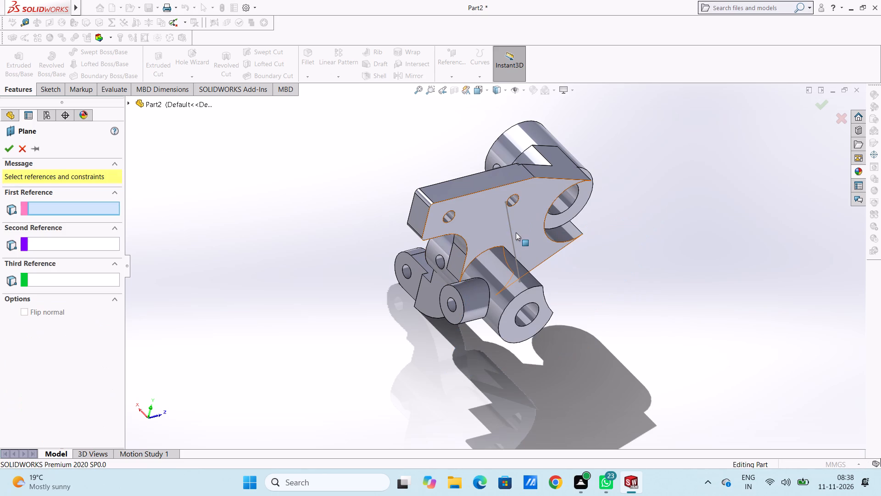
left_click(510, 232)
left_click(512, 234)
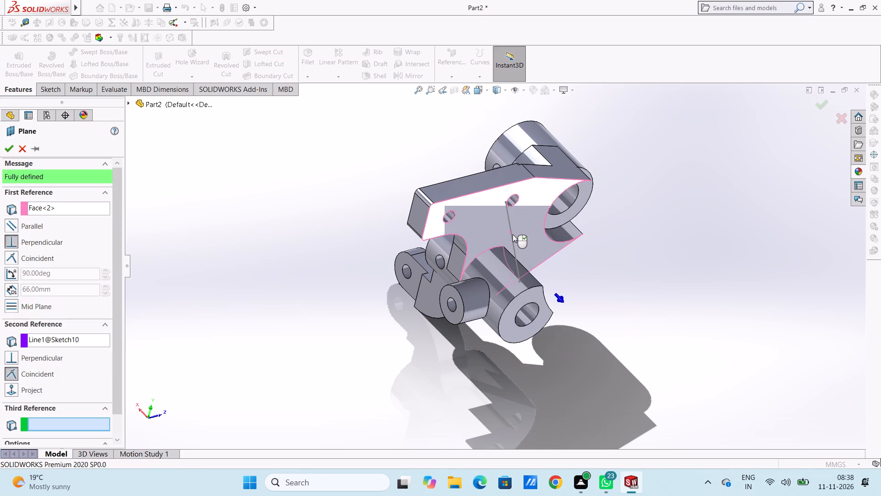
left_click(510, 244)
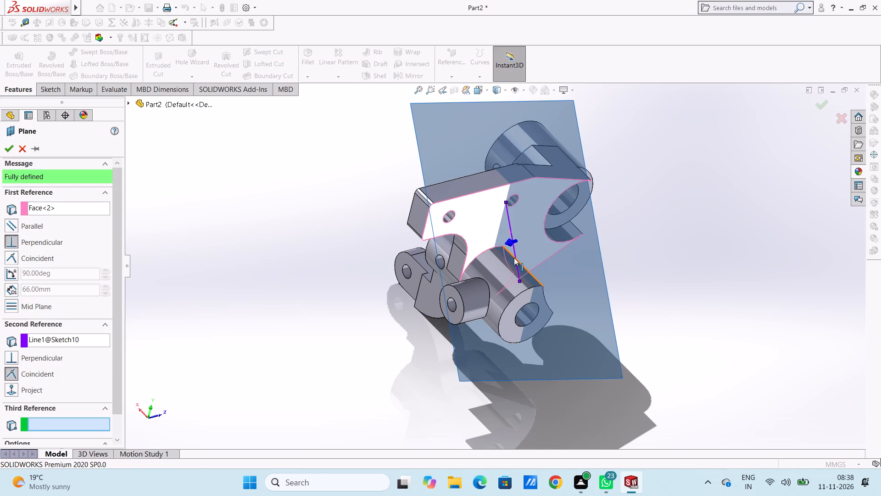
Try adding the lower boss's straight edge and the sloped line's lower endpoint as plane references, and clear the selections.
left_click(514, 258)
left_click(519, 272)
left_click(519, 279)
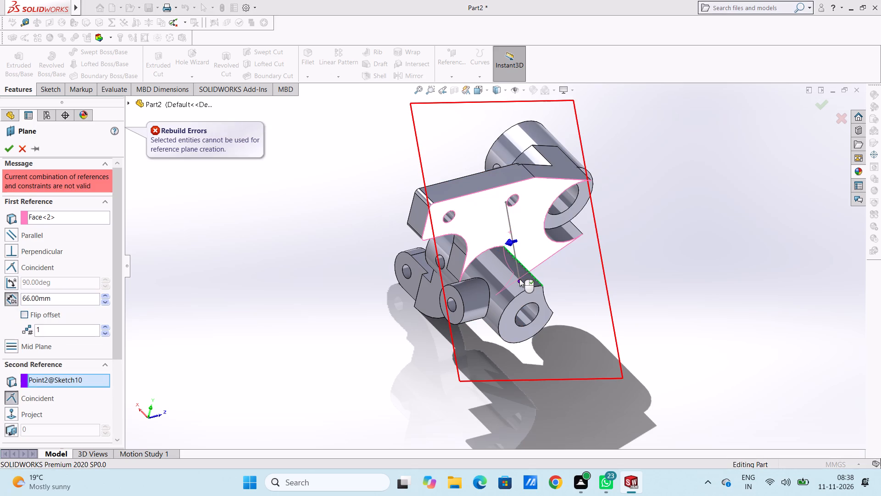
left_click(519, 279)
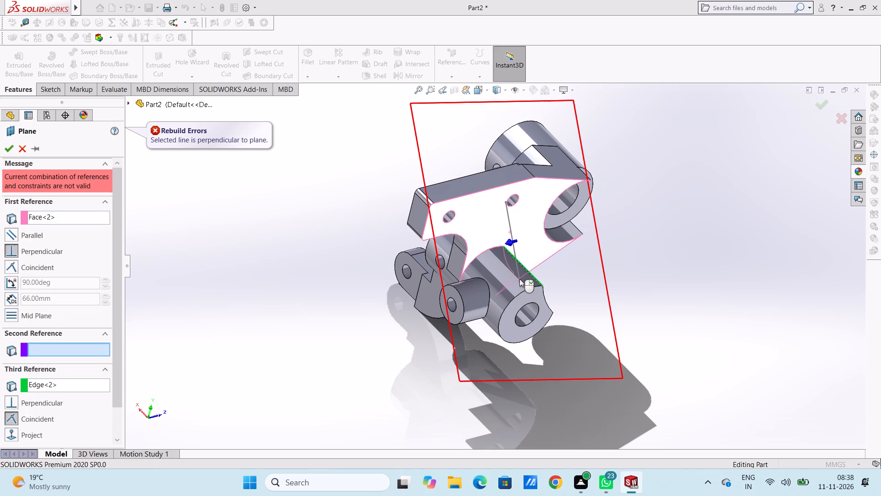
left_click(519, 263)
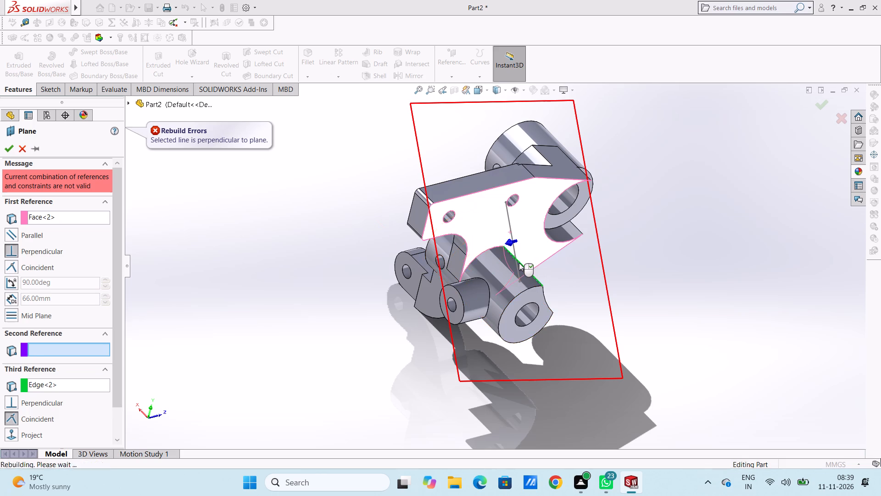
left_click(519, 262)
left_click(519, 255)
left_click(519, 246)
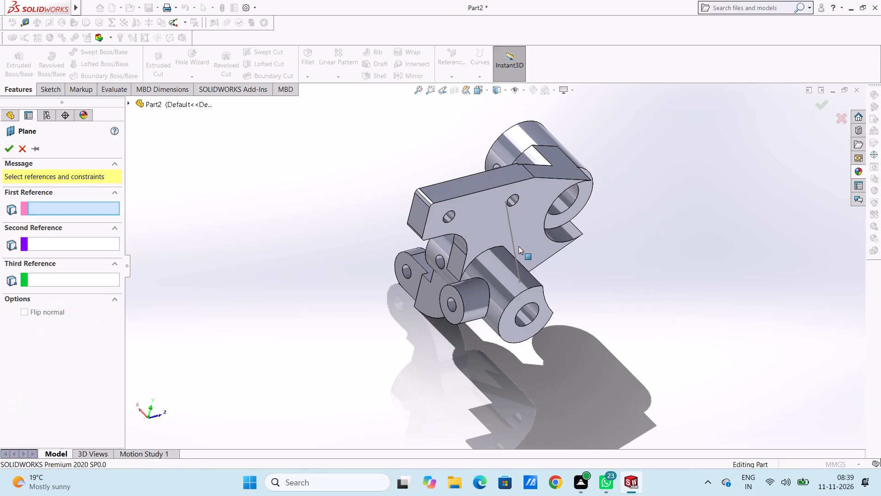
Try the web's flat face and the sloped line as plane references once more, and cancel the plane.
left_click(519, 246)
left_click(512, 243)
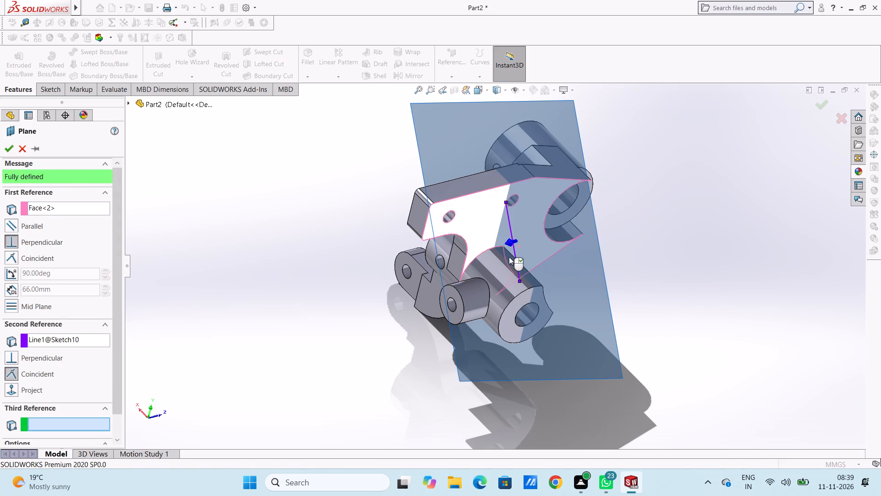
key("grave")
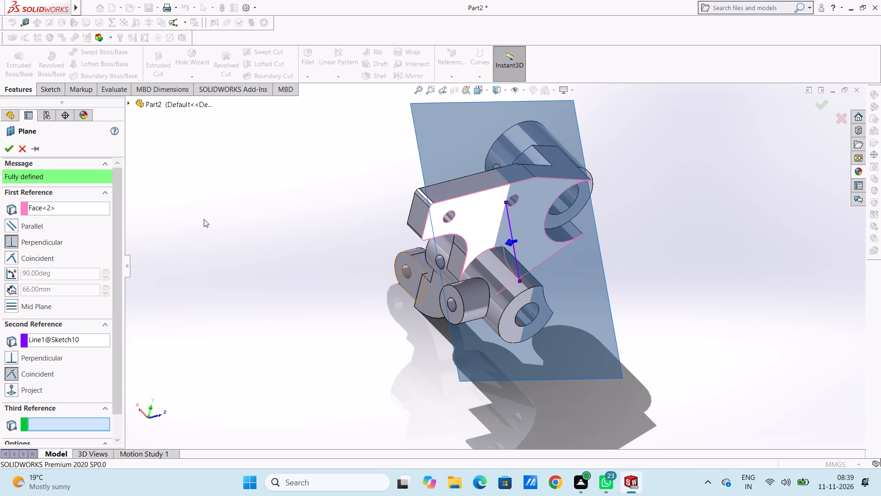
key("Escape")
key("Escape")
Undo the sloped line's sketch edits until its dimensions and the line itself are removed.
key("ctrl+z")
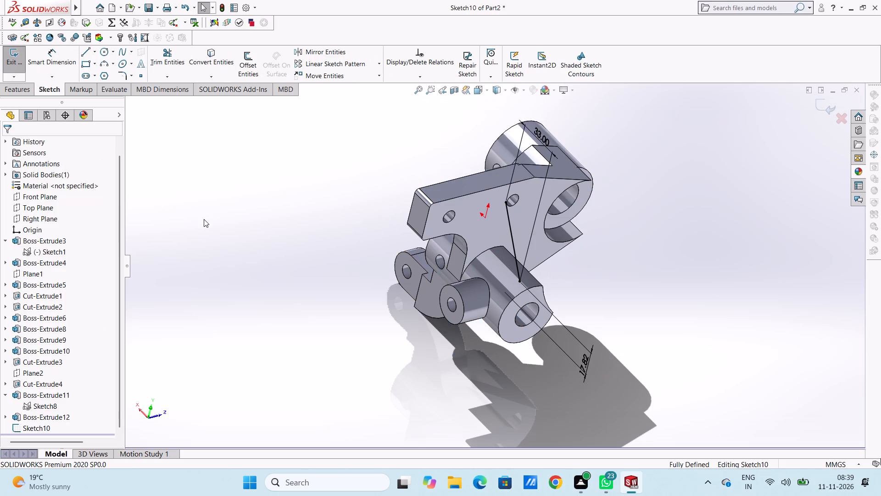
key("ctrl+z")
key("ctrl+z")
key("ctrl+z")
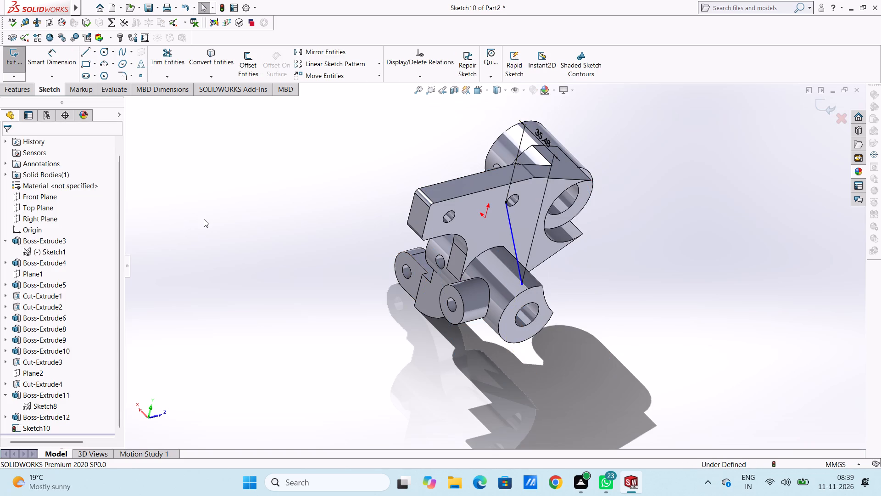
key("ctrl+z")
key("ctrl+z")
key("ctrl+z")
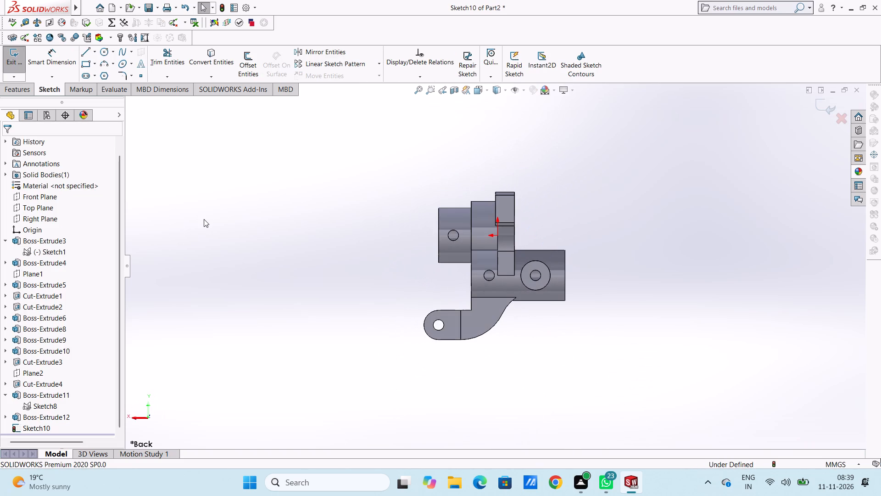
Sketch a sloped line about 50.6 mm long from the lower boss's top edge to the two-hole pad's side edge.
left_click(87, 53)
scroll(563, 217, "down", 5)
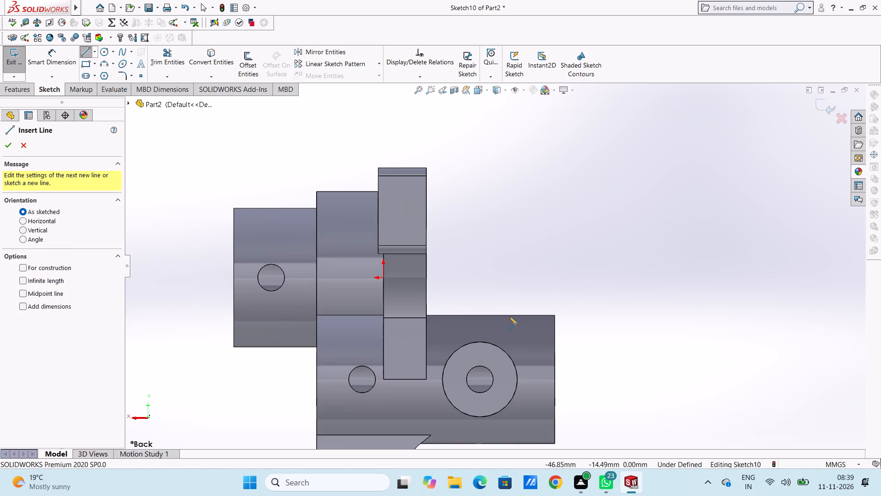
left_click(513, 315)
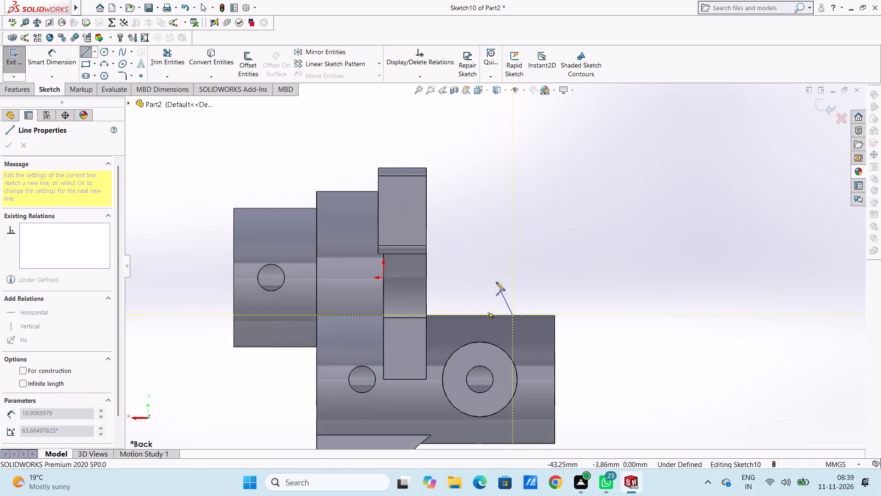
left_click(428, 211)
right_click(544, 174)
left_click(558, 179)
left_click(547, 184)
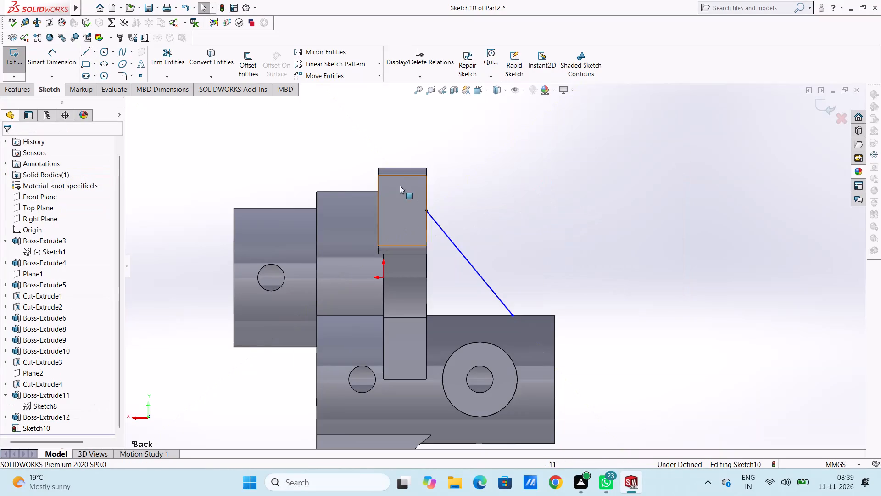
Dimension the sloped line's horizontal span to 33 mm and close the sketch.
left_click(53, 52)
left_click(469, 261)
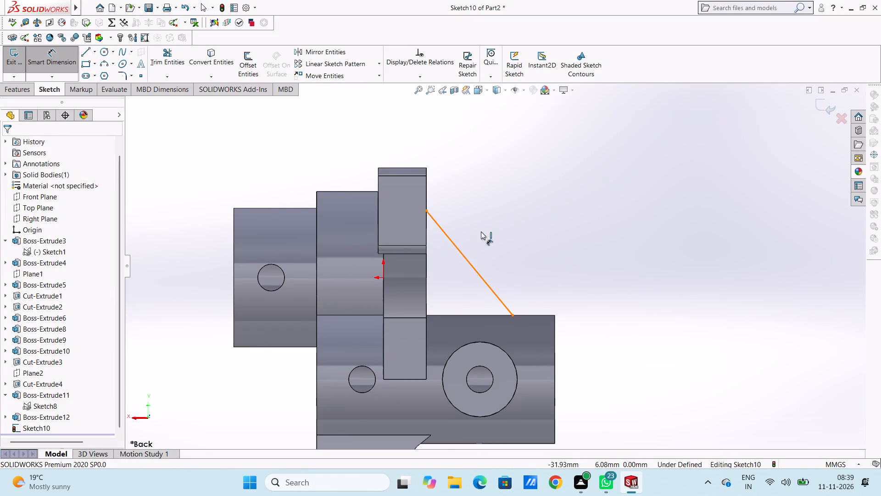
scroll(491, 168, "up", 3)
left_click(495, 144)
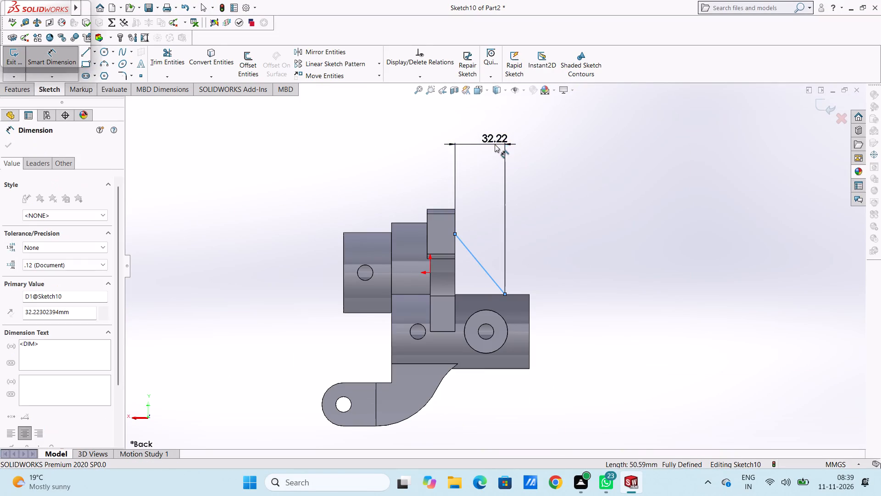
type("33")
key("Return")
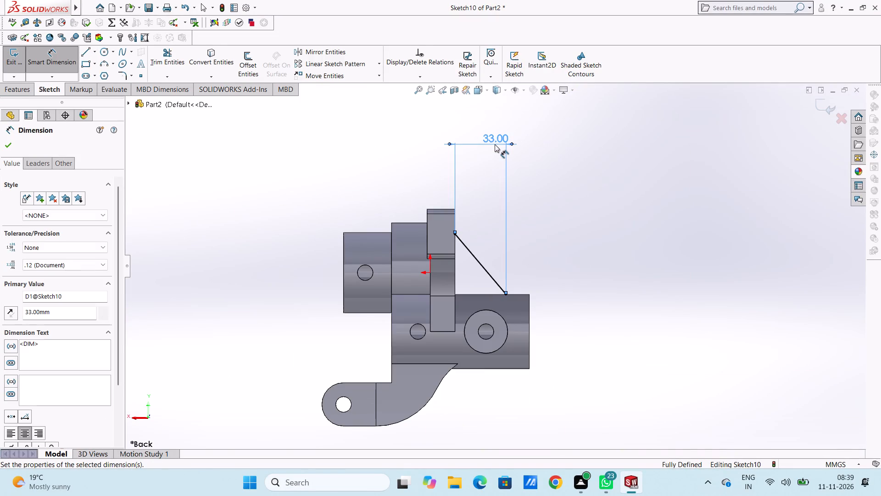
left_click(318, 216)
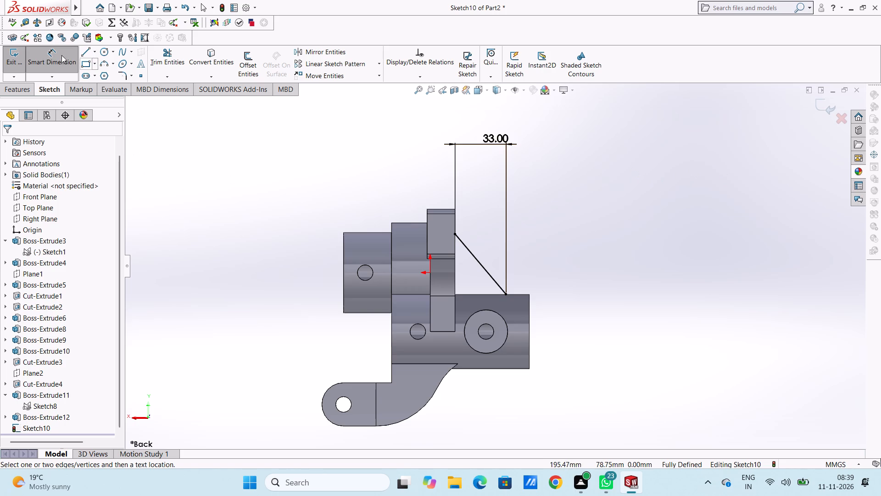
left_click(44, 51)
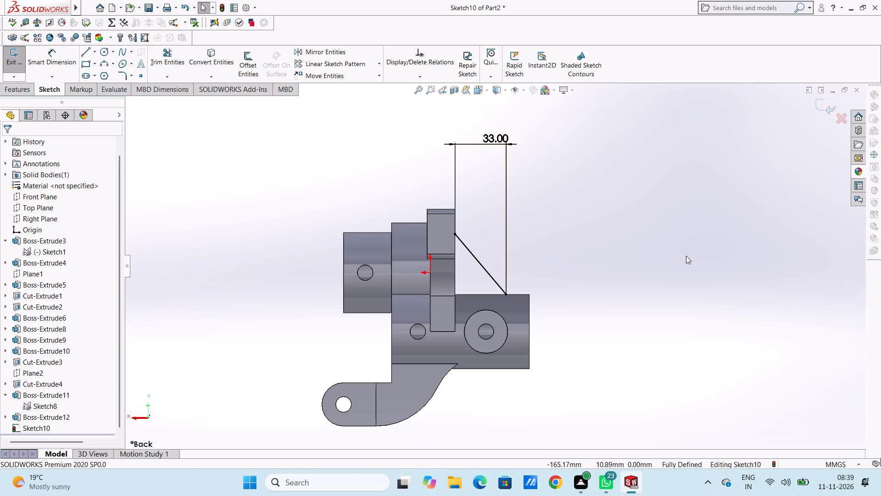
left_click(823, 106)
Start a reference plane and take the sloped line's upper endpoint as a reference.
middle_click_drag(590, 236, 545, 275)
left_click(444, 58)
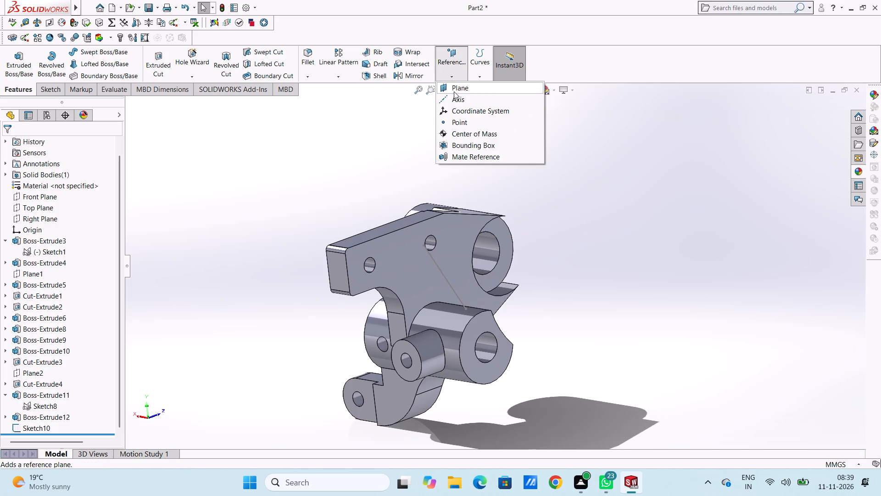
left_click(455, 88)
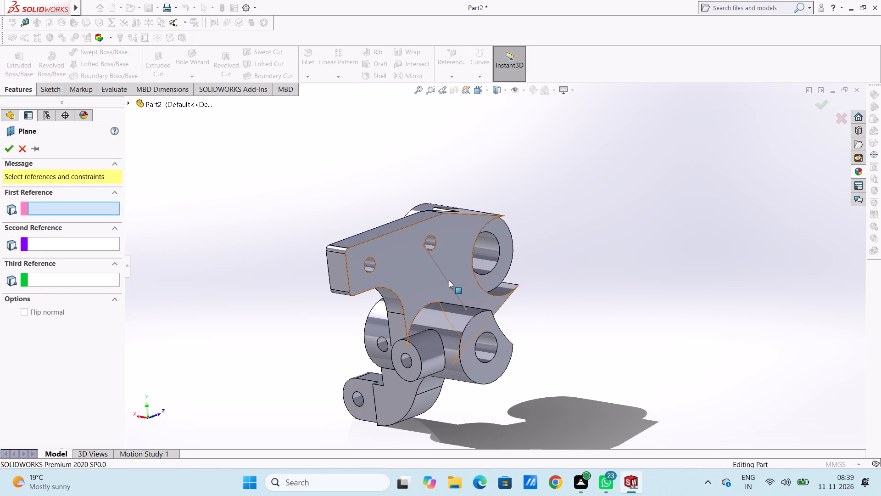
left_click(449, 283)
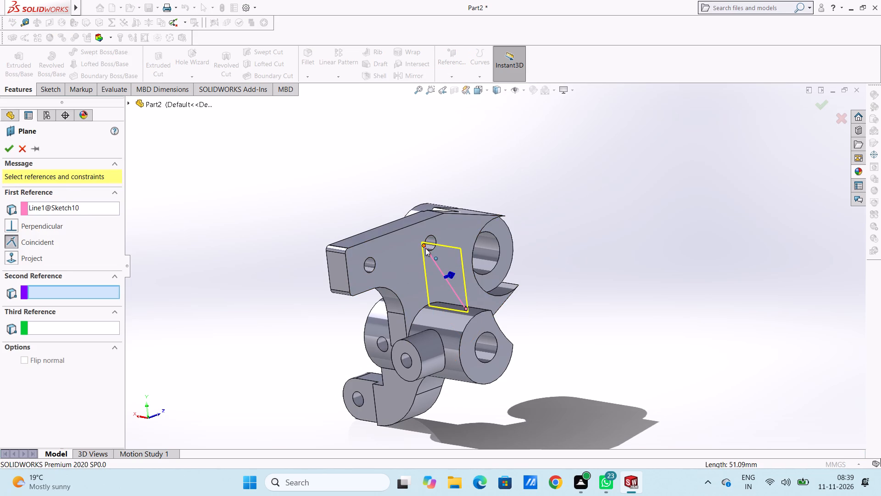
left_click(425, 247)
left_click(440, 270)
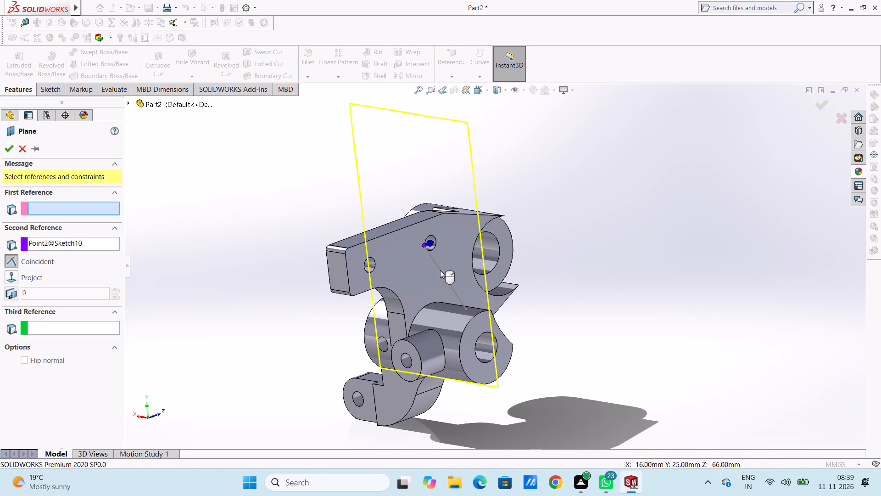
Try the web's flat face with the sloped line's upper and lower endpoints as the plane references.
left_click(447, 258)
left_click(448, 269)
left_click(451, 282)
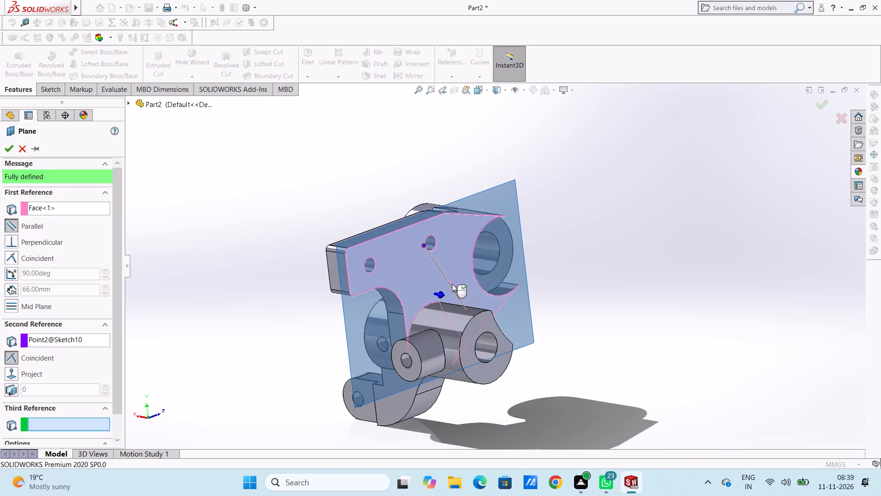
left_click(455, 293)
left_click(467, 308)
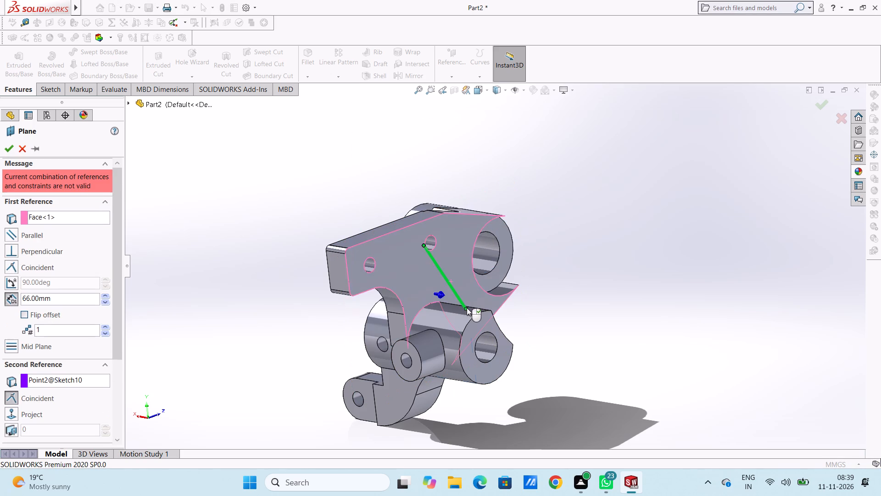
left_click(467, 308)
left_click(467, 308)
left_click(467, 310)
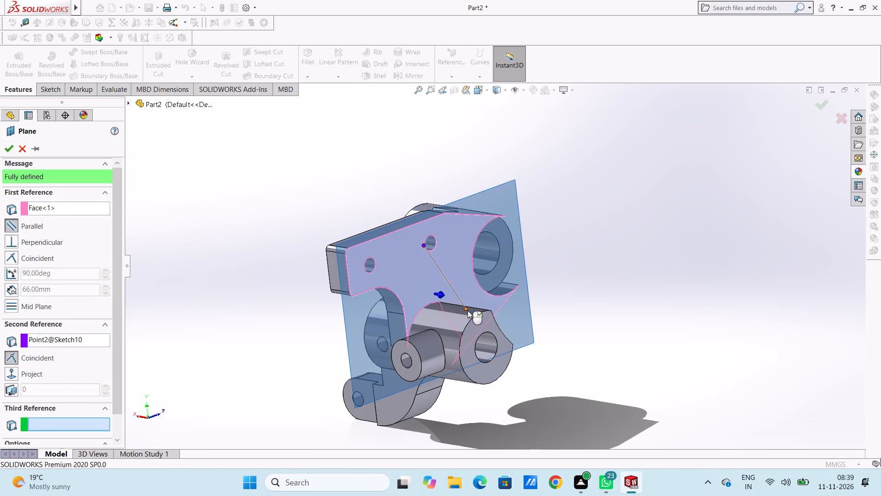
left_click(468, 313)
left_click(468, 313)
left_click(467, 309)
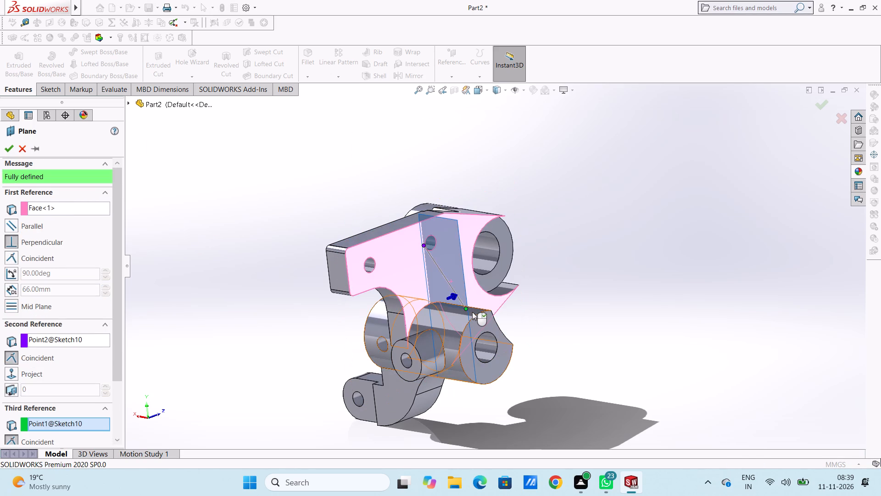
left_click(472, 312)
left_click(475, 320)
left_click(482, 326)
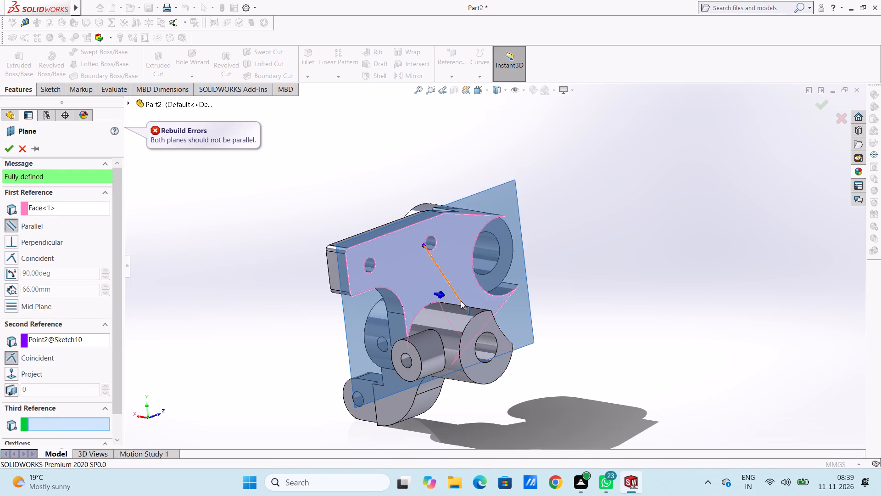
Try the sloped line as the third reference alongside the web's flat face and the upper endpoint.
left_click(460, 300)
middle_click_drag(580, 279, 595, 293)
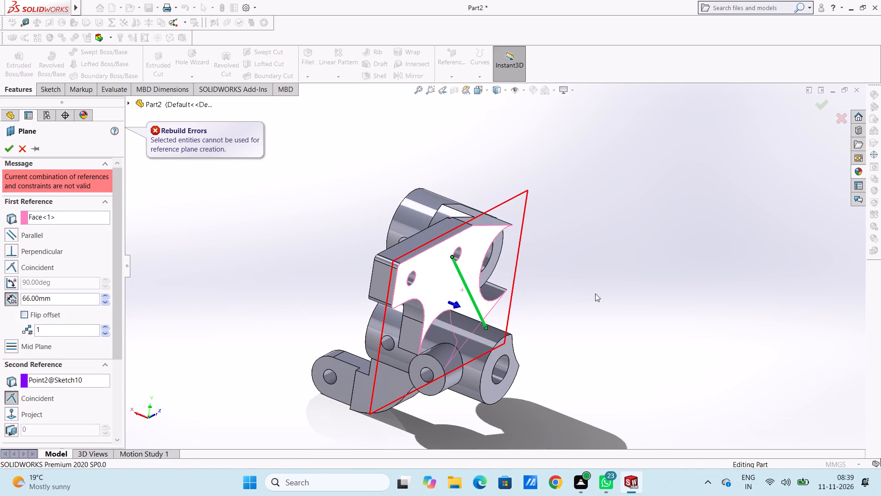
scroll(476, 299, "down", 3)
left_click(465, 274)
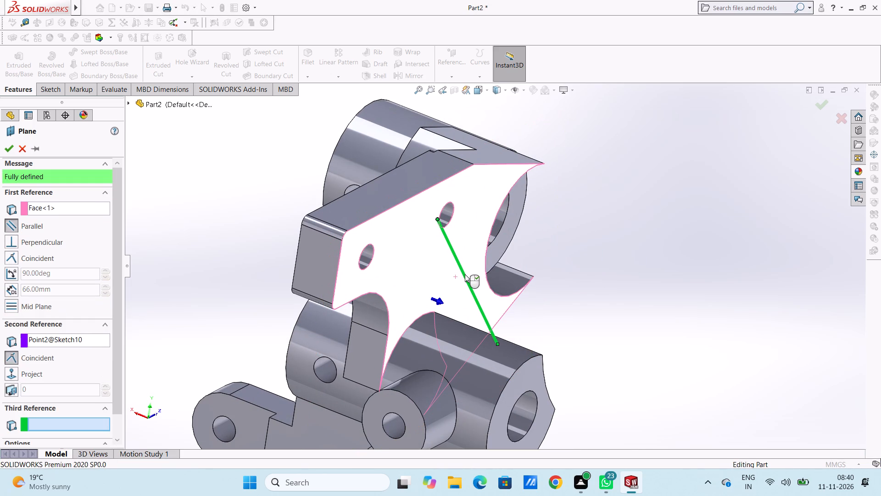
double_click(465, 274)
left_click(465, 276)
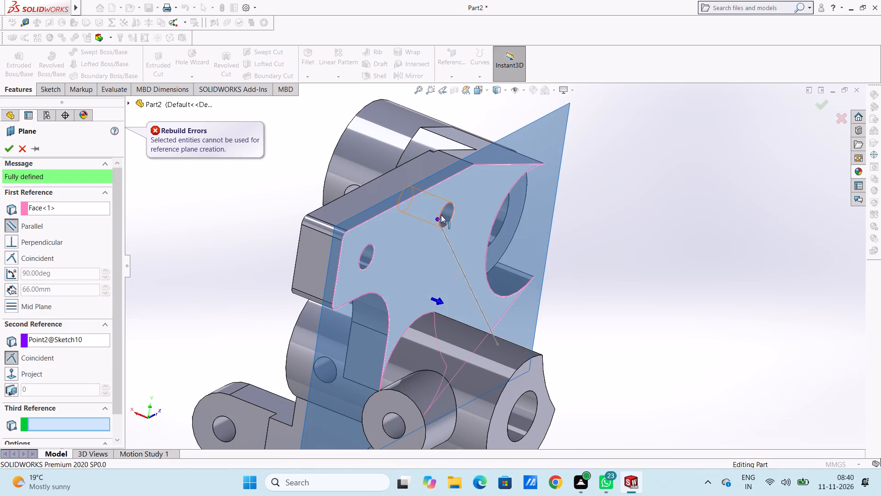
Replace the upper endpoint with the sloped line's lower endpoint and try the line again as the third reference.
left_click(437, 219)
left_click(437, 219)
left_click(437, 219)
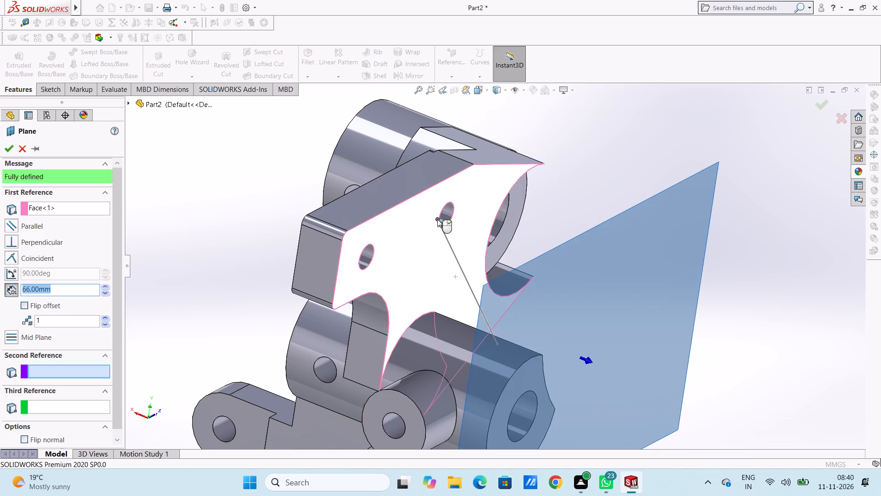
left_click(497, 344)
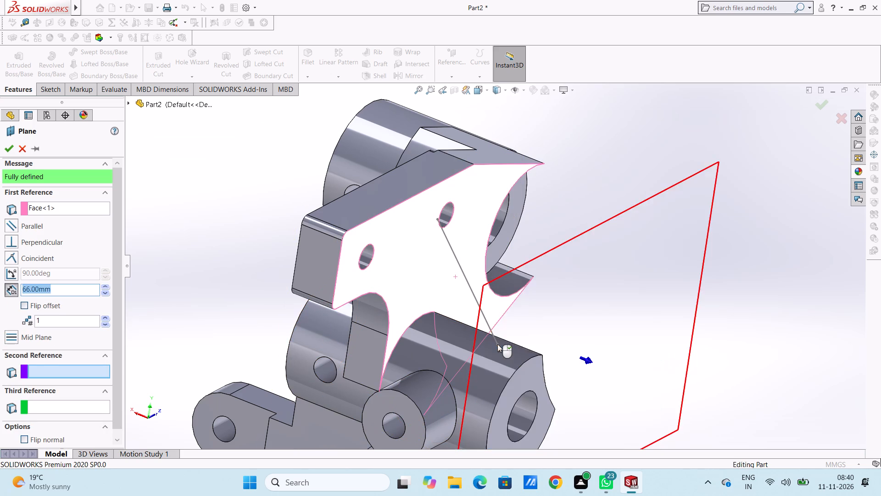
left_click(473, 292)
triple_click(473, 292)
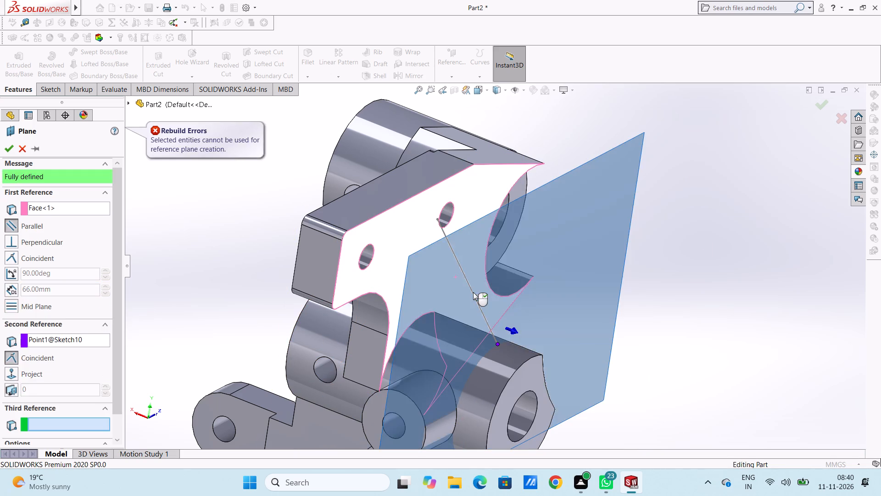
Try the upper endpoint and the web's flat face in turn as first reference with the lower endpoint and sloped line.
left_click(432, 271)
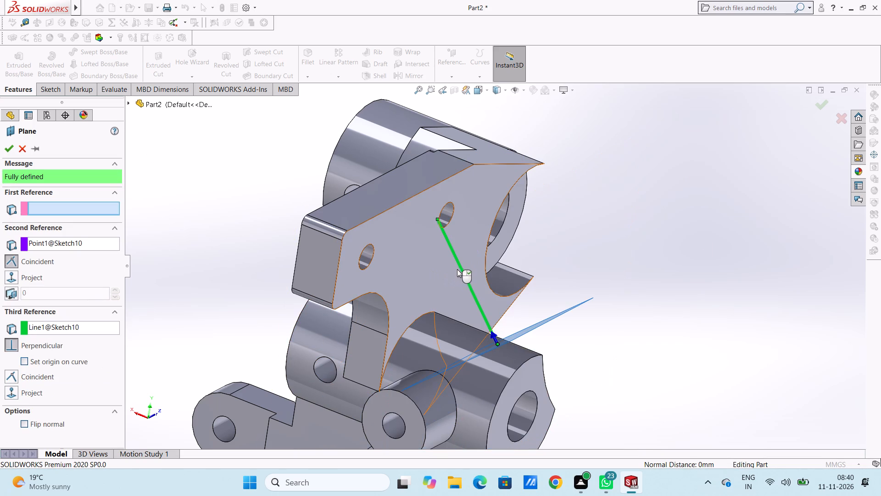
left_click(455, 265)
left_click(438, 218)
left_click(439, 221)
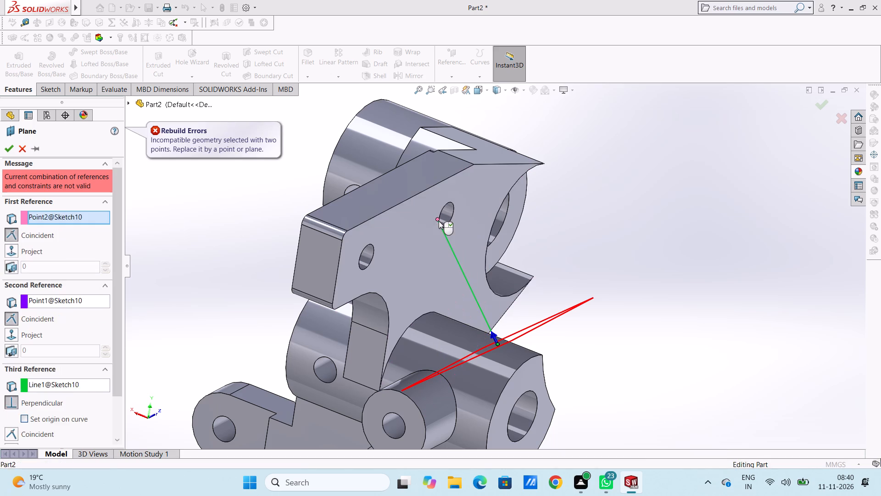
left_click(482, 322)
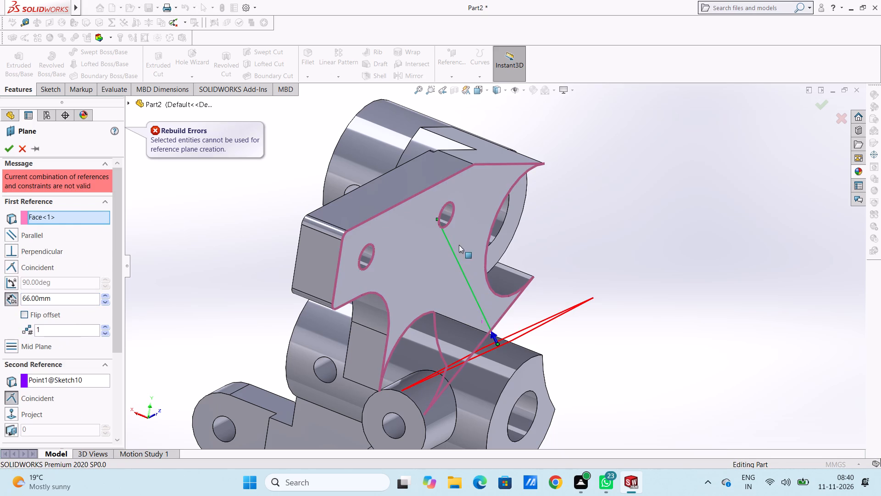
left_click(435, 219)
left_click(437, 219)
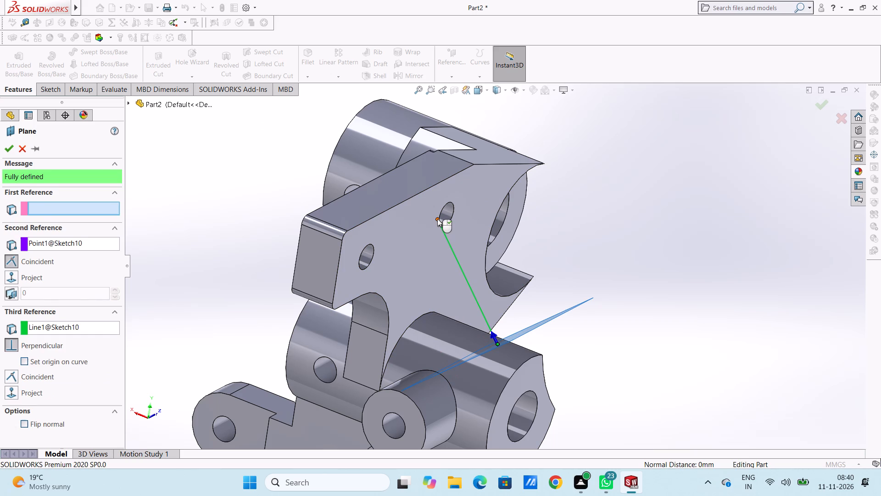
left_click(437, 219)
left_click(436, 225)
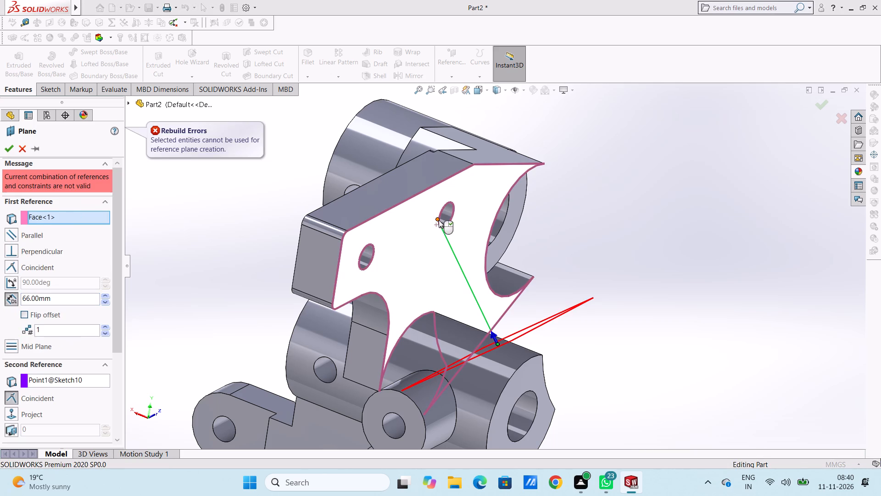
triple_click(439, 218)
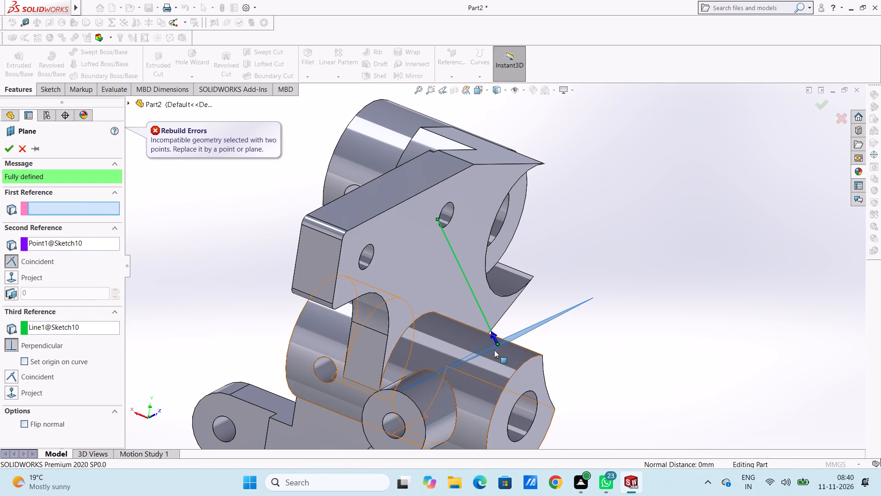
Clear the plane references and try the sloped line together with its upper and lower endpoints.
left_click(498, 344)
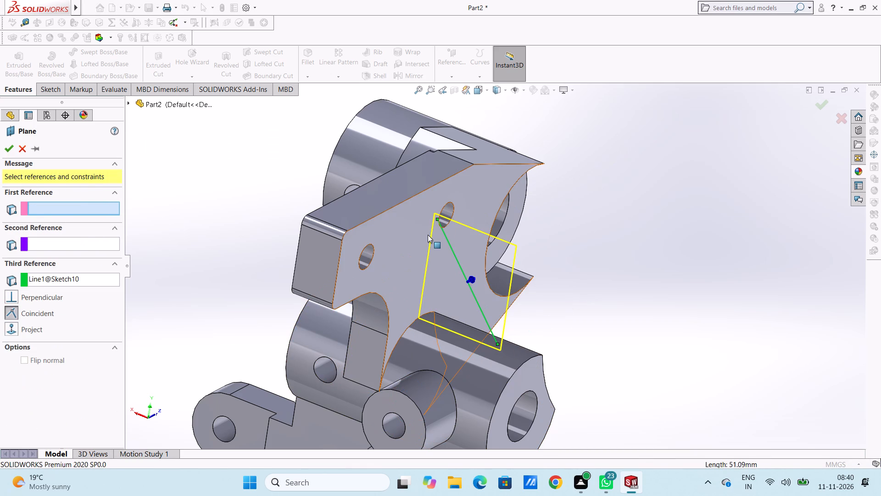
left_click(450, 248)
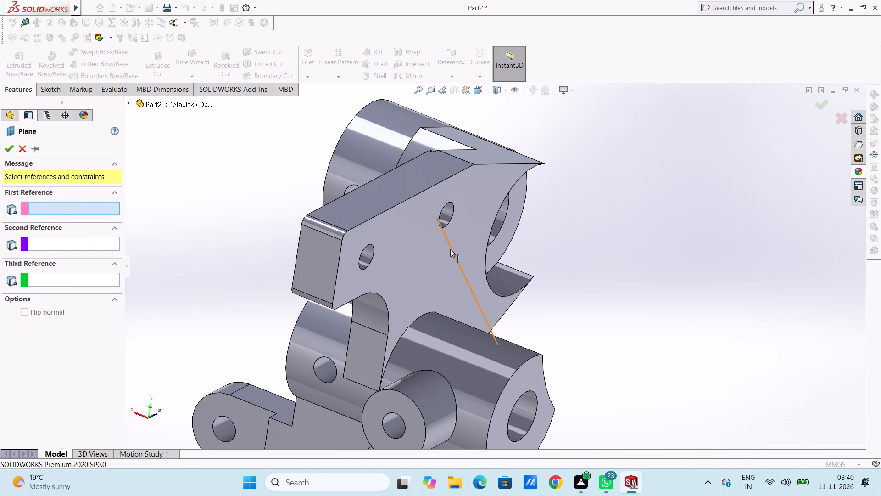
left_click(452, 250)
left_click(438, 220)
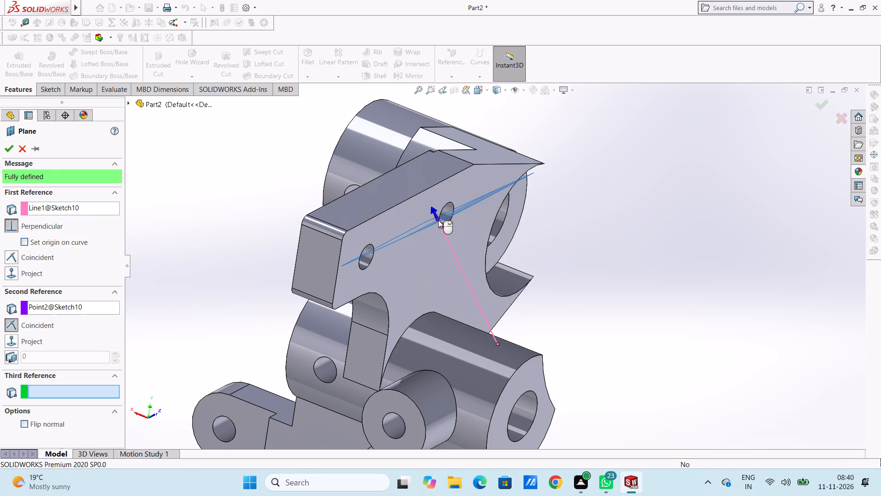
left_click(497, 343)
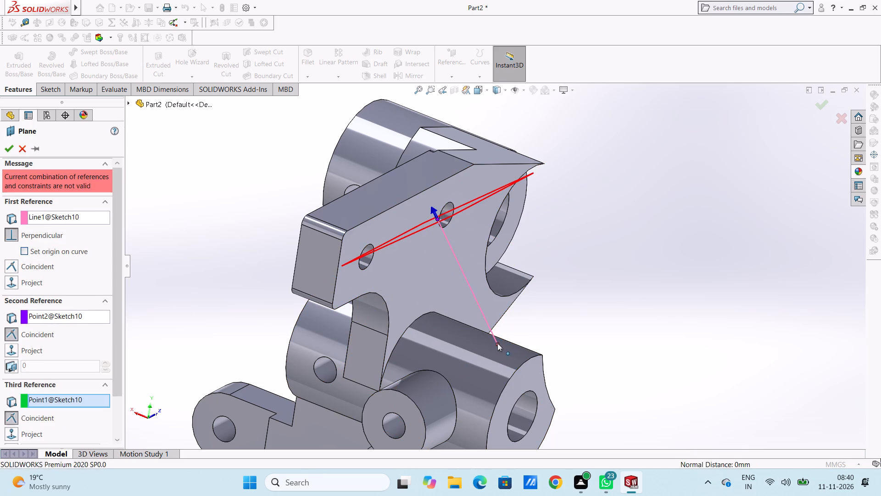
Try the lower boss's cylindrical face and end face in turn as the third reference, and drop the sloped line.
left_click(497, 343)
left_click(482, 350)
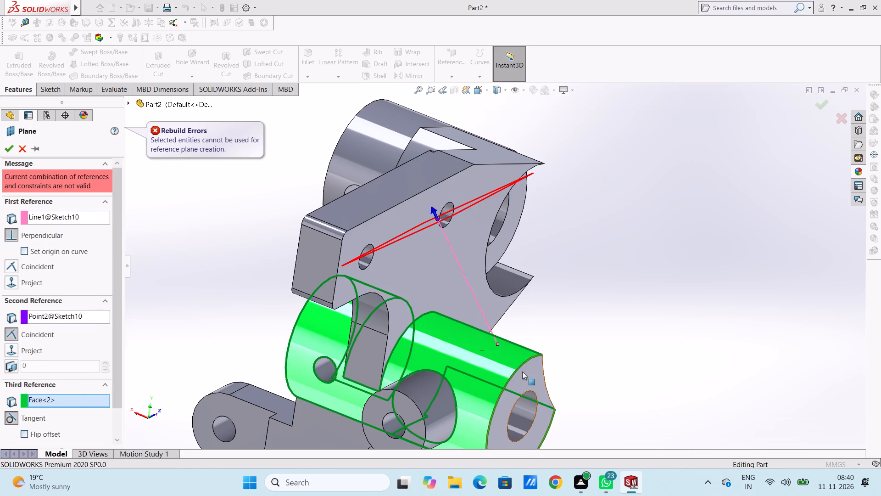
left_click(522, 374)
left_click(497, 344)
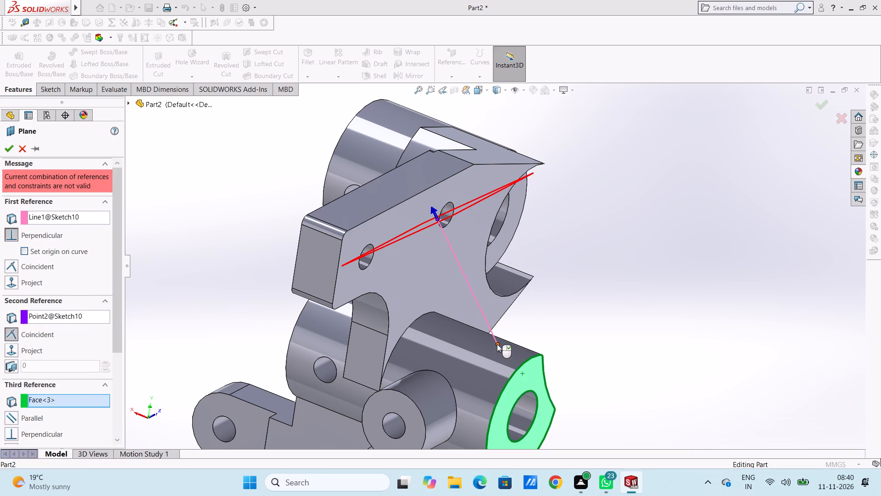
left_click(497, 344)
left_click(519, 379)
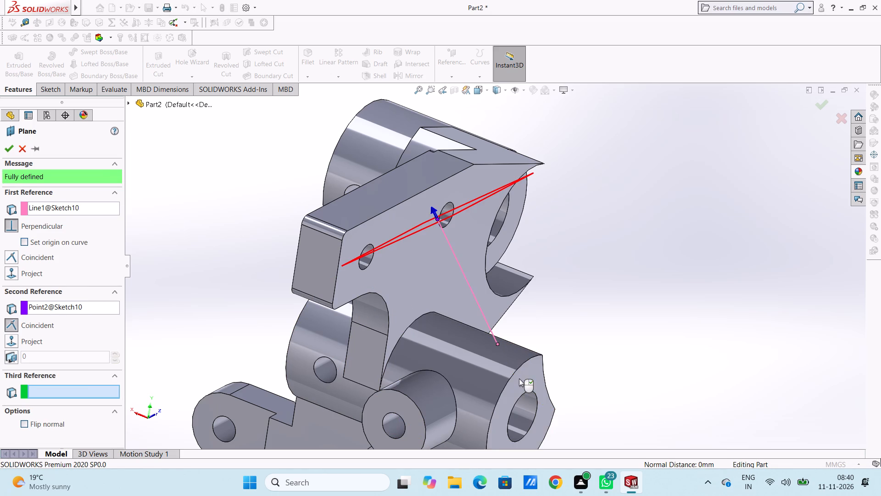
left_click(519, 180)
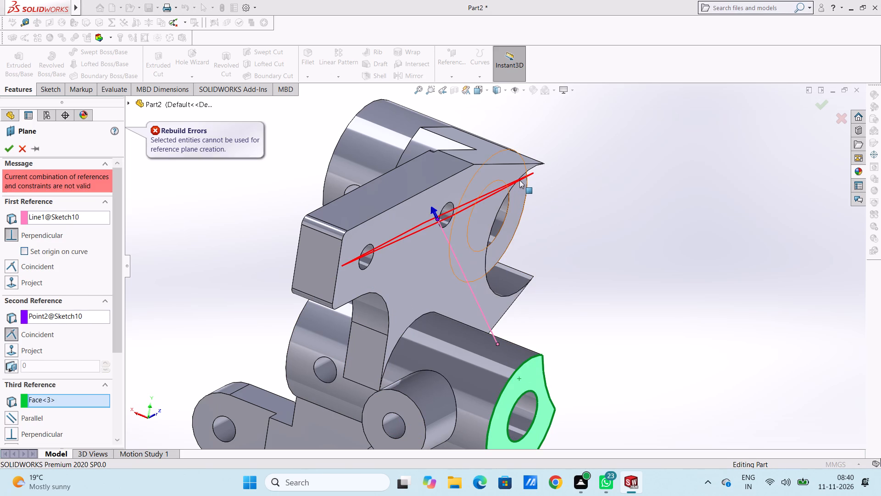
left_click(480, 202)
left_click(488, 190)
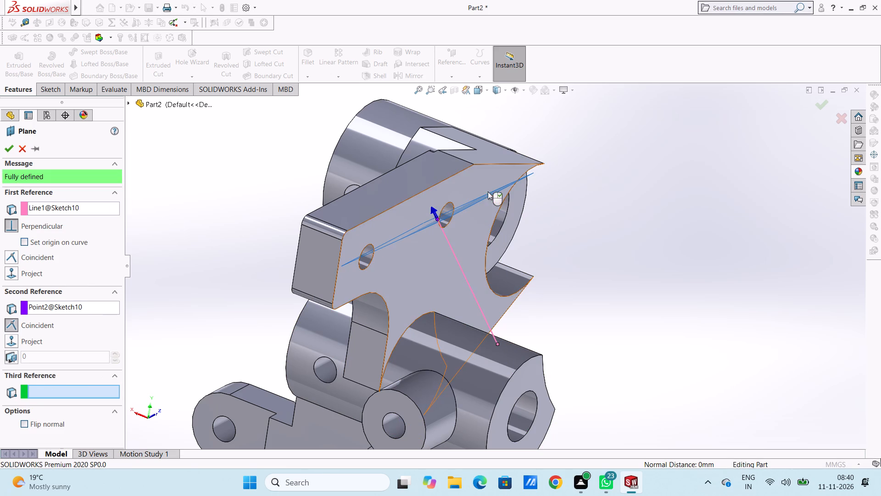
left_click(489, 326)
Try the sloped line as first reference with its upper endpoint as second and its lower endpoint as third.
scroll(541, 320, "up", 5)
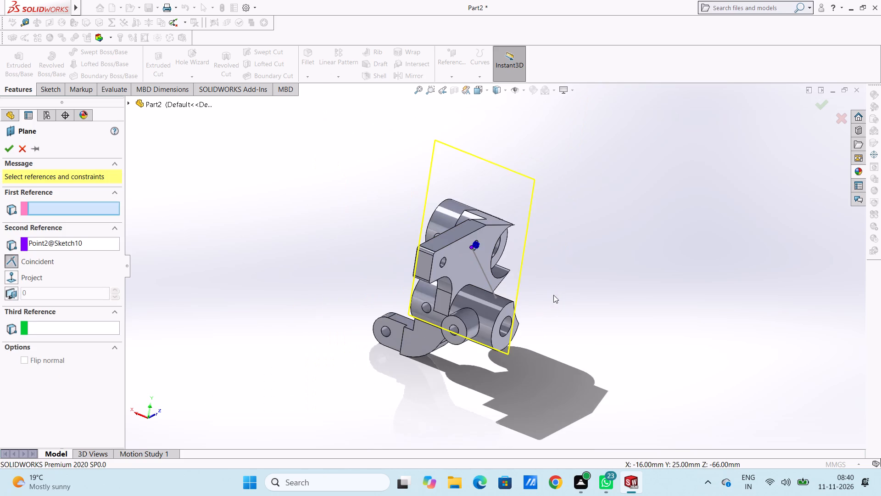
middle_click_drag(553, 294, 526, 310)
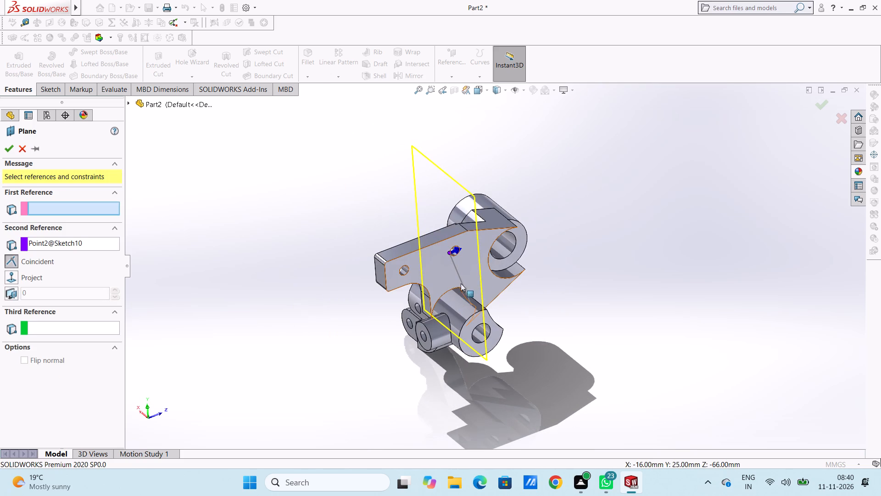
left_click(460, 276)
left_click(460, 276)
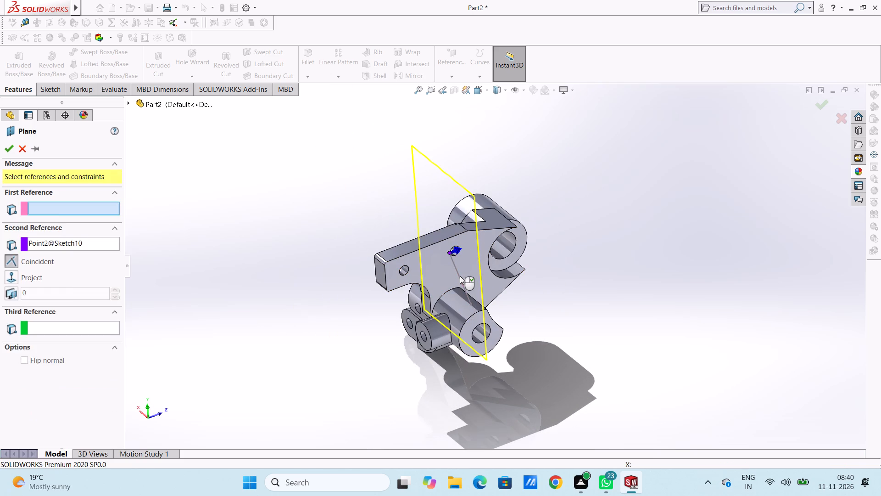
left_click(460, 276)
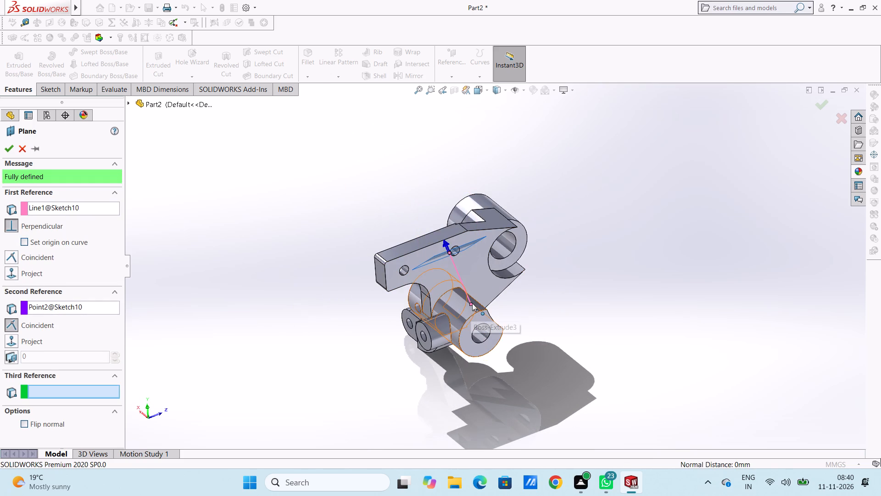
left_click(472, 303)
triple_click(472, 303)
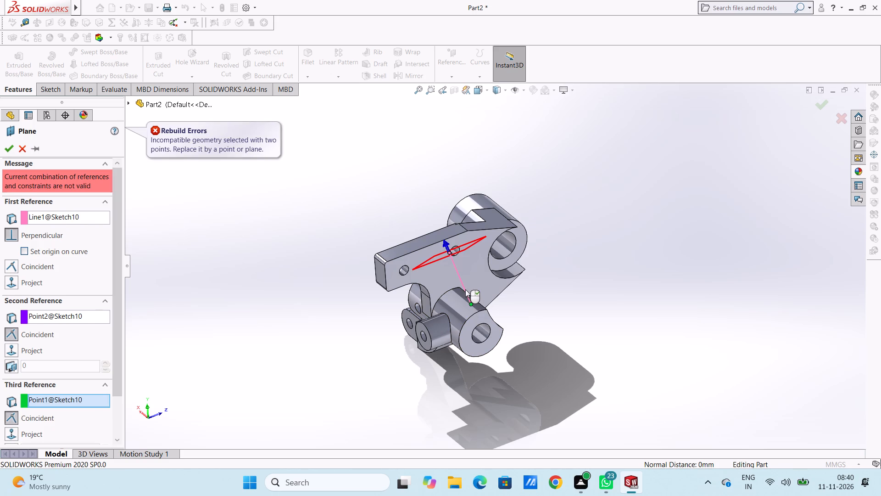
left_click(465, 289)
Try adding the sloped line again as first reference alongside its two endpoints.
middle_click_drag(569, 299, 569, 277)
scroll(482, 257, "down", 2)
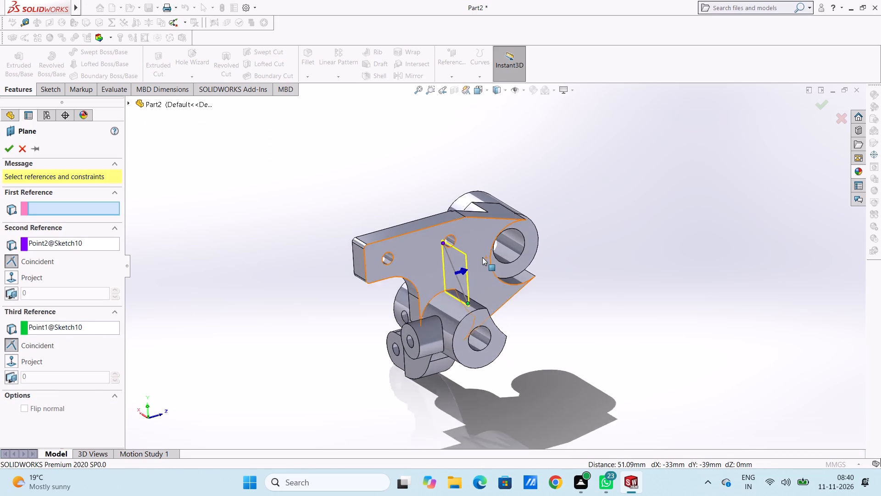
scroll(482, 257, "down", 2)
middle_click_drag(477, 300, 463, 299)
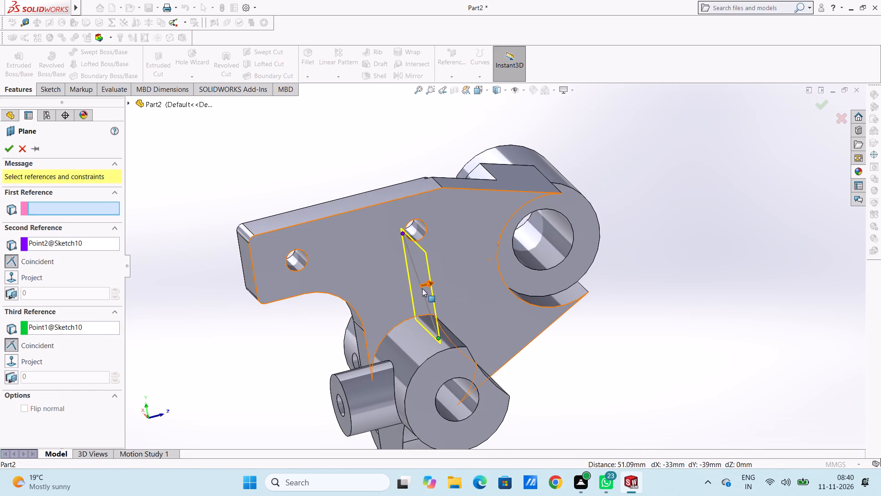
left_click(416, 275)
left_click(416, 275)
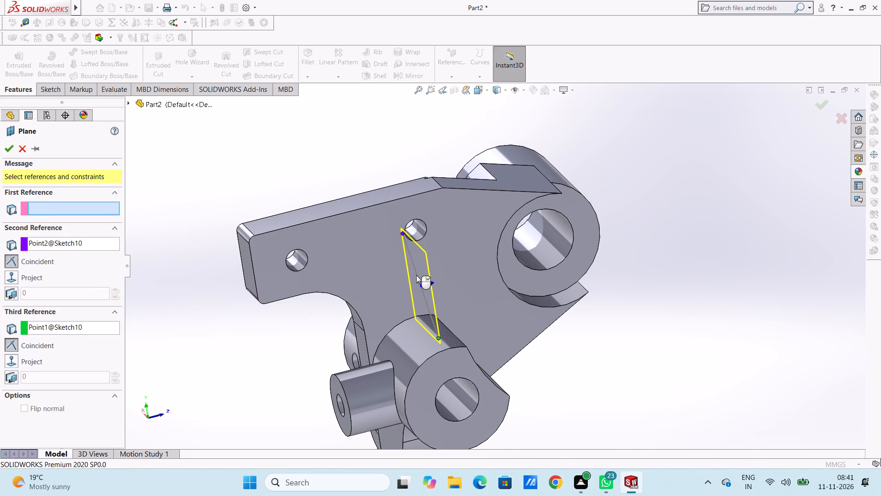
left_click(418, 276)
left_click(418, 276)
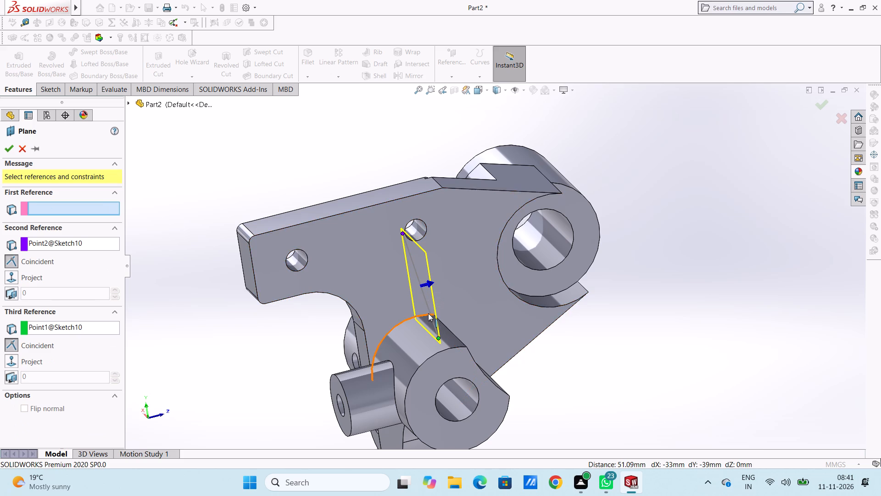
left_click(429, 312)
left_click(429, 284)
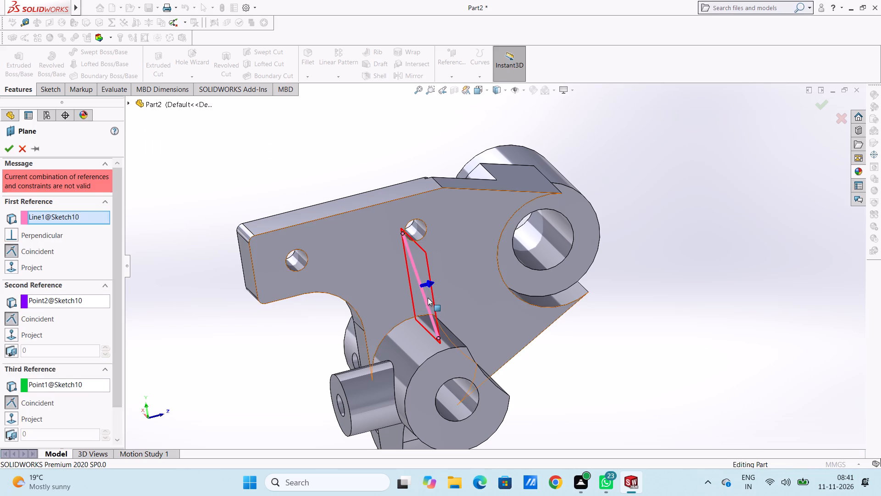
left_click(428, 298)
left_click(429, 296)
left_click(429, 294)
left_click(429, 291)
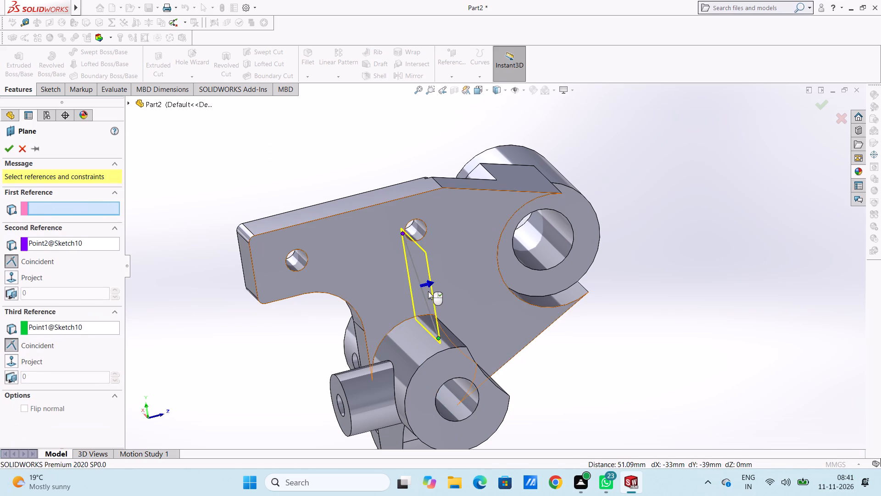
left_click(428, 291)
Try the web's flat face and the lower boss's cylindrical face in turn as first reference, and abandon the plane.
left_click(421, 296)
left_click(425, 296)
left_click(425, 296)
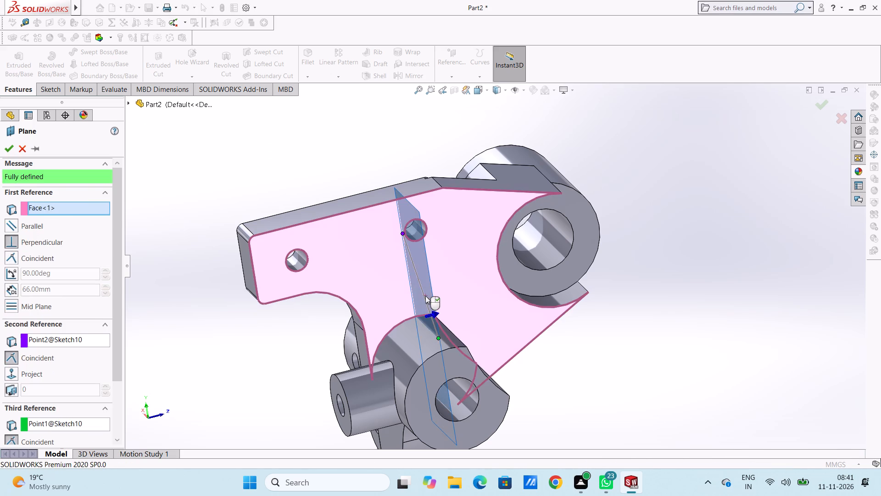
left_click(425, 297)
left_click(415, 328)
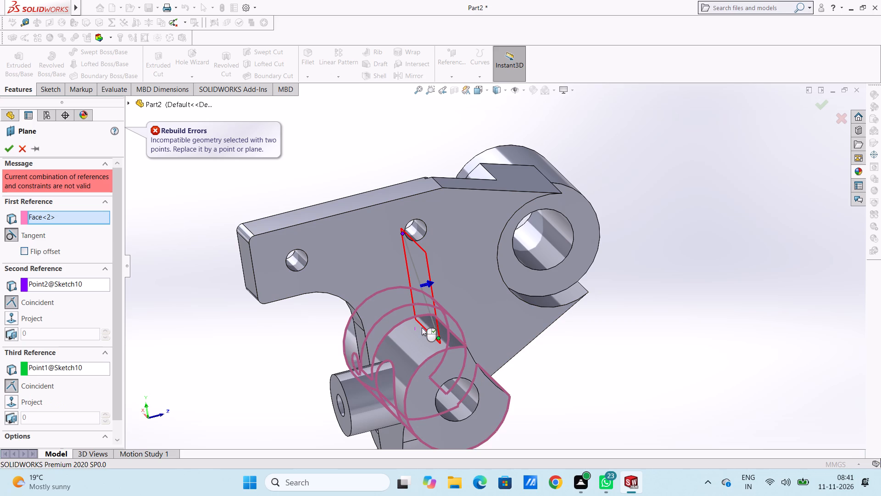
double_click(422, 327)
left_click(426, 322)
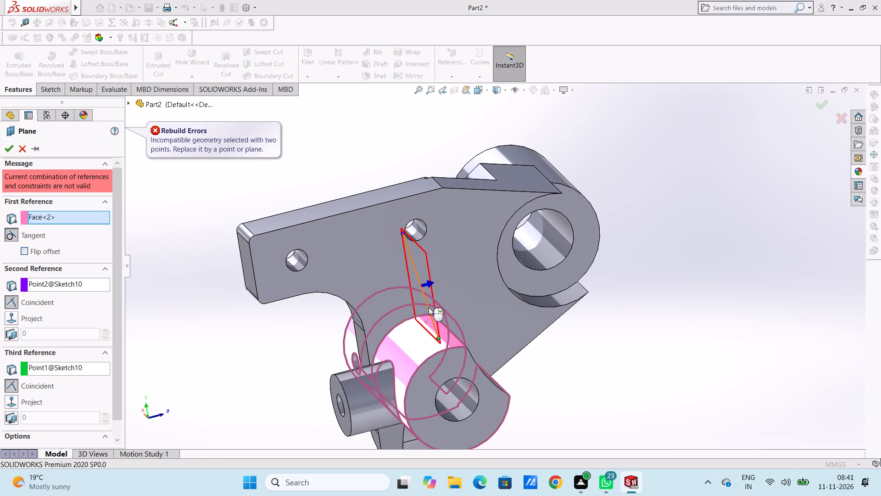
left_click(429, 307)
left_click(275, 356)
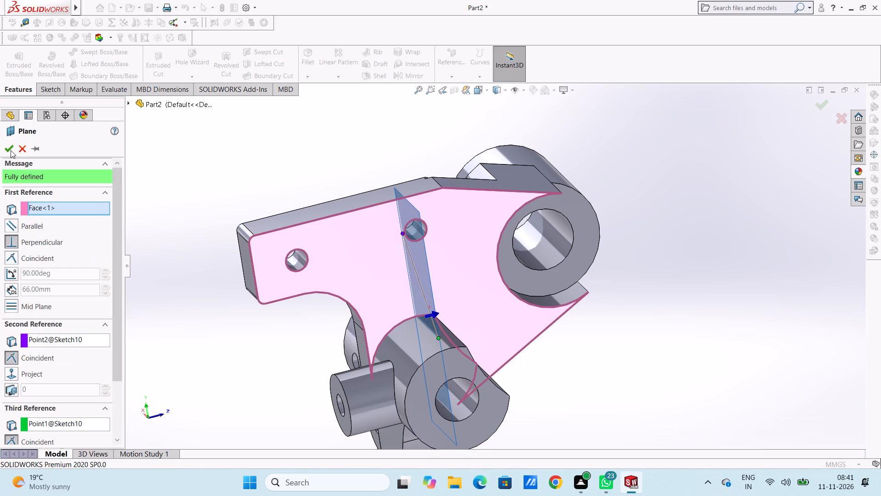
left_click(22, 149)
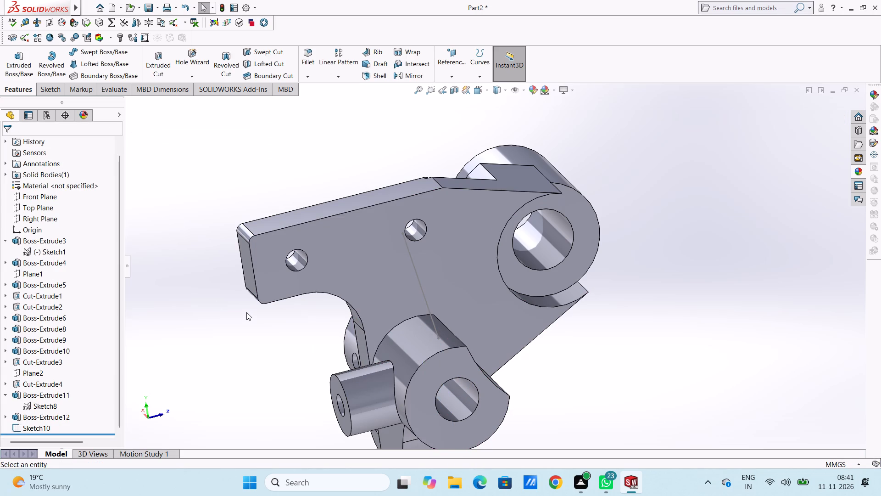
Undo the sloped line sketch, including its 33 mm dimension and the sketch itself.
key("ctrl+z")
key("ctrl+z")
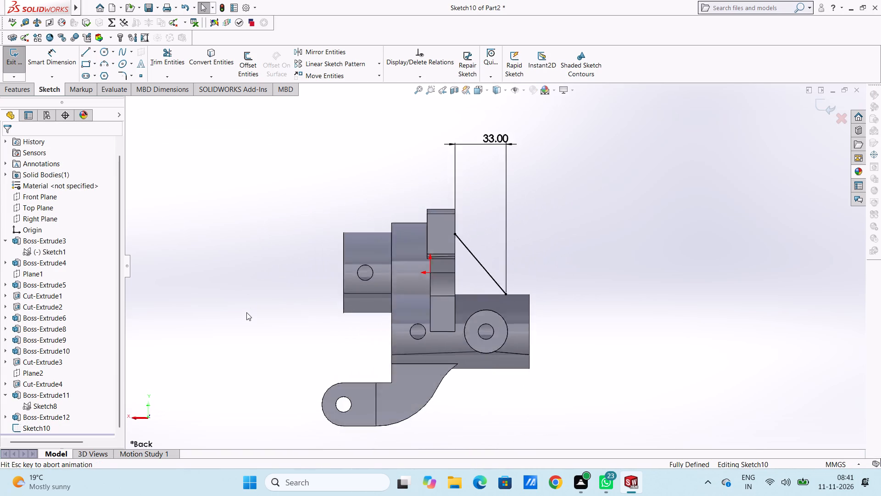
key("ctrl+z")
key("ctrl+z")
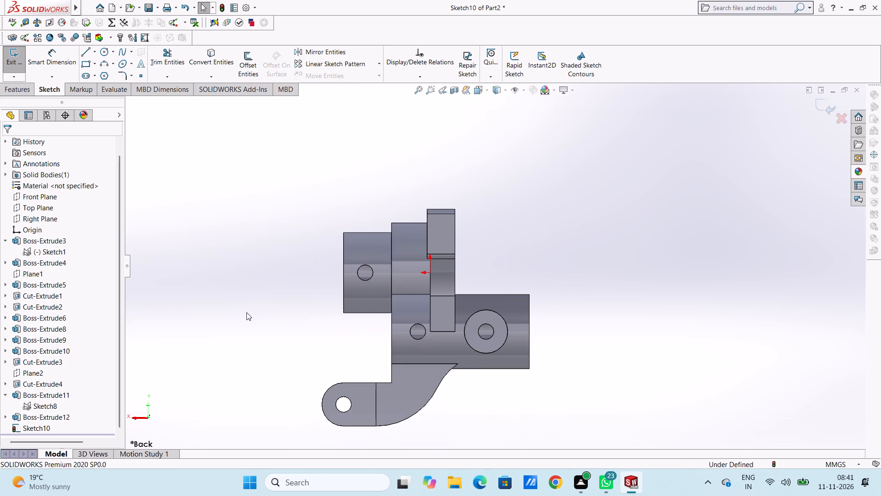
key("ctrl+z")
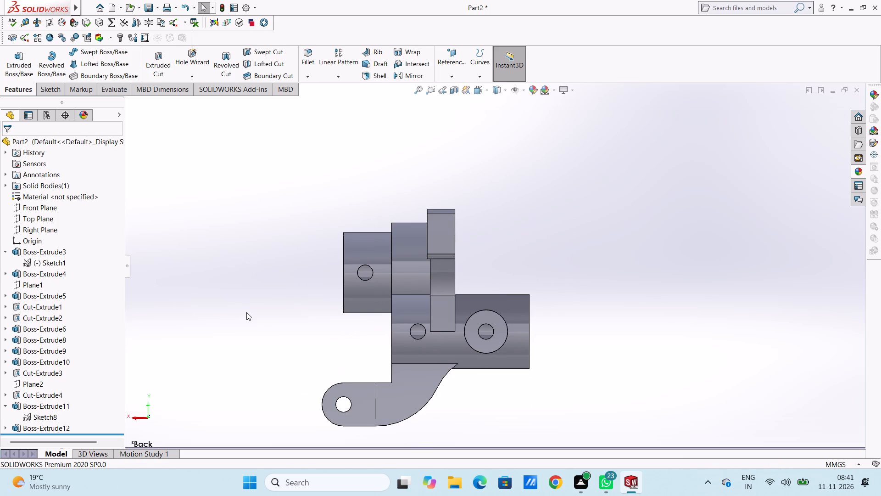
Examine the bracket from several angles around the web, the lower boss and the two-hole pad to plan the rib.
scroll(715, 268, "down", 1)
middle_click_drag(667, 275, 587, 296)
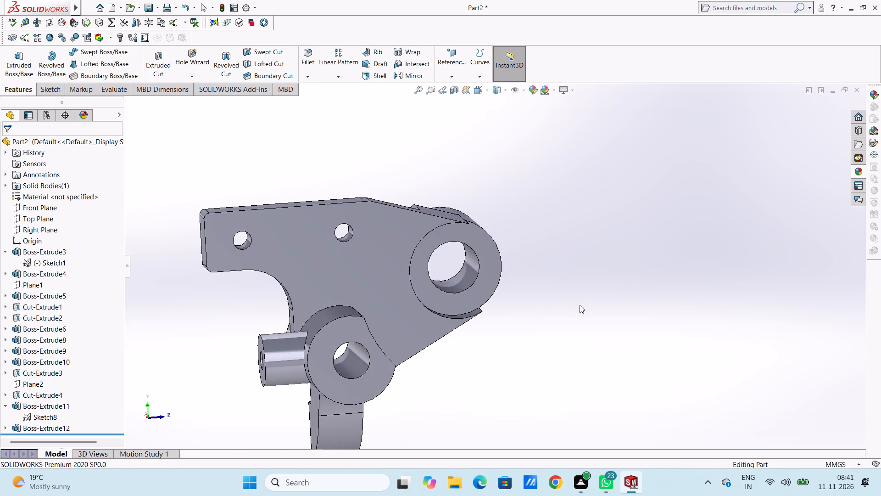
scroll(535, 334, "up", 3)
middle_click_drag(476, 343, 504, 331)
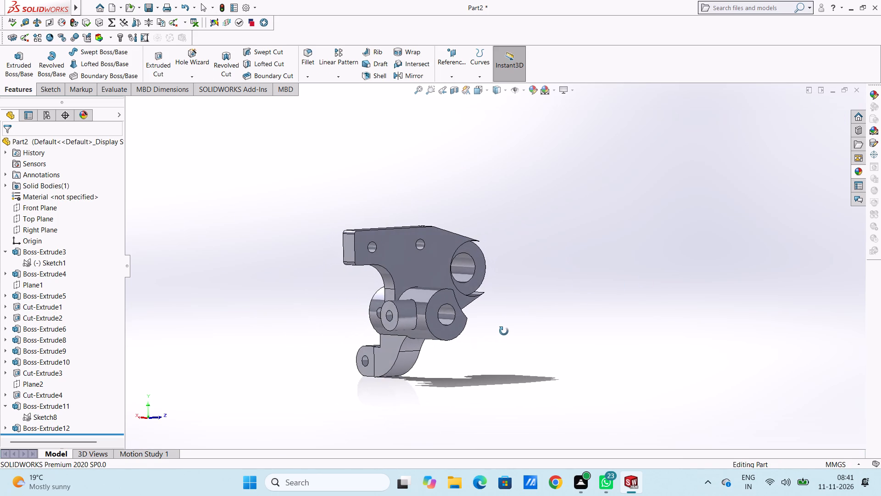
middle_click_drag(504, 331, 509, 330)
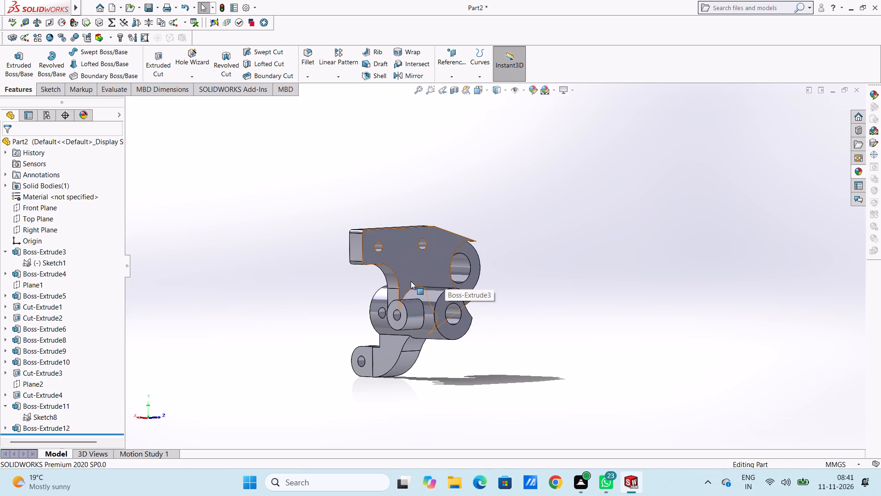
middle_click_drag(408, 283, 466, 322)
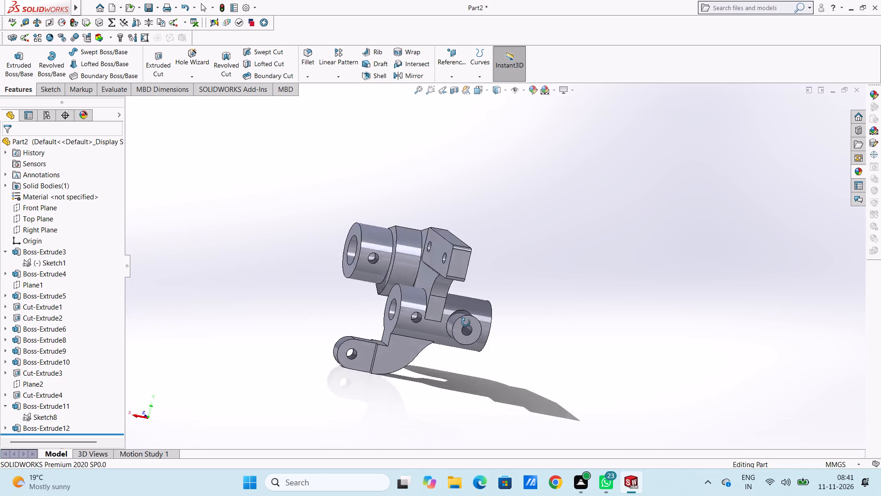
middle_click_drag(466, 322, 352, 293)
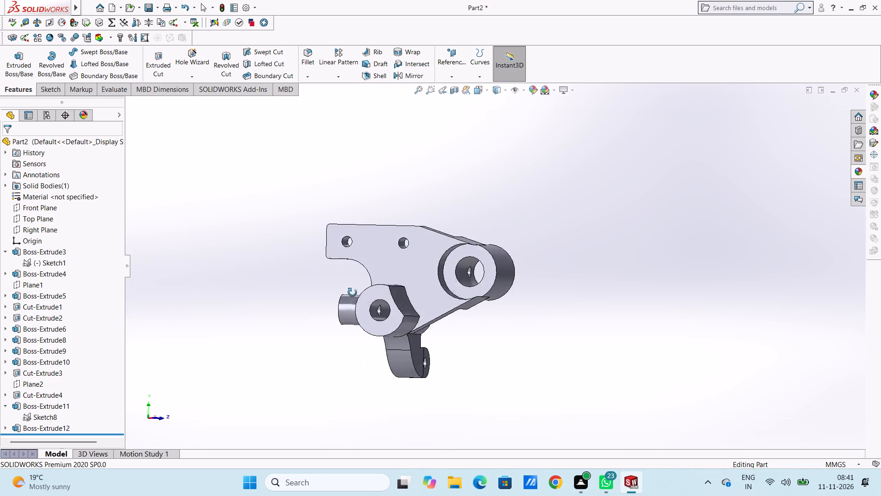
middle_click_drag(352, 293, 375, 317)
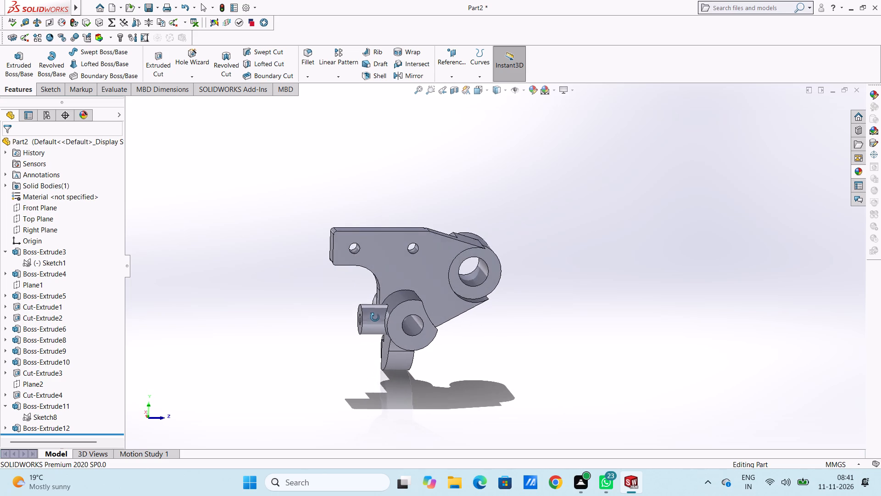
middle_click_drag(375, 317, 370, 306)
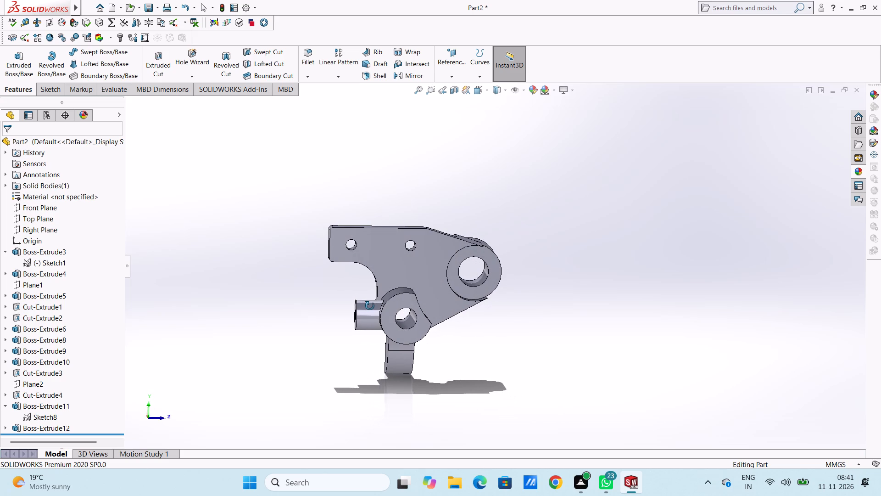
middle_click_drag(370, 306, 373, 309)
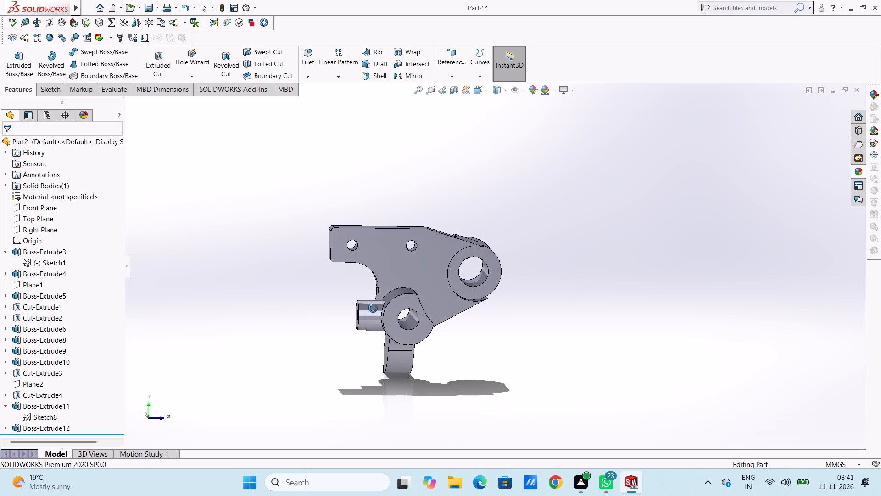
middle_click_drag(373, 309, 371, 310)
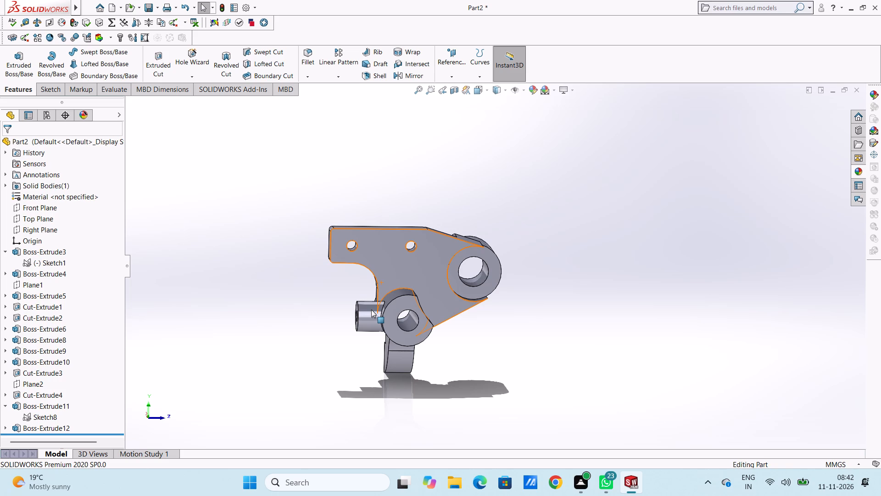
Start a sketch on the web's flat face and draw a sloped line about 56 mm long from the lower boss to between the pad holes.
key("ctrl+1")
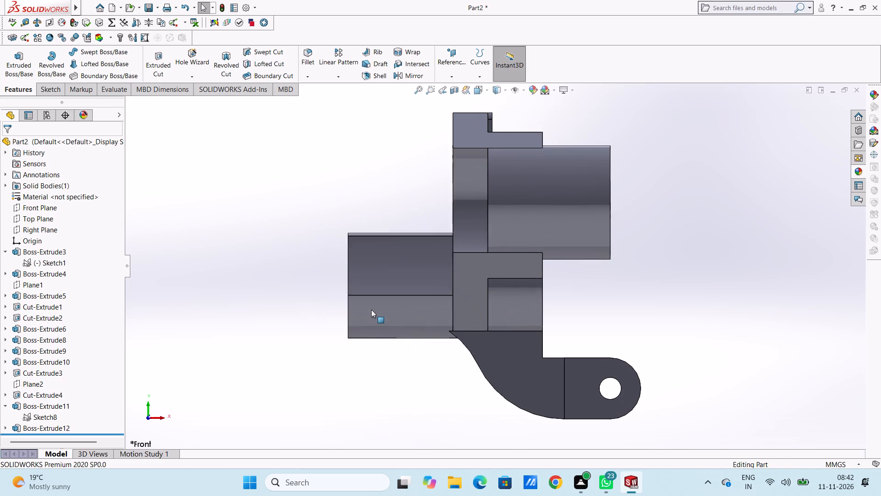
key("ctrl+4")
key("ctrl+2")
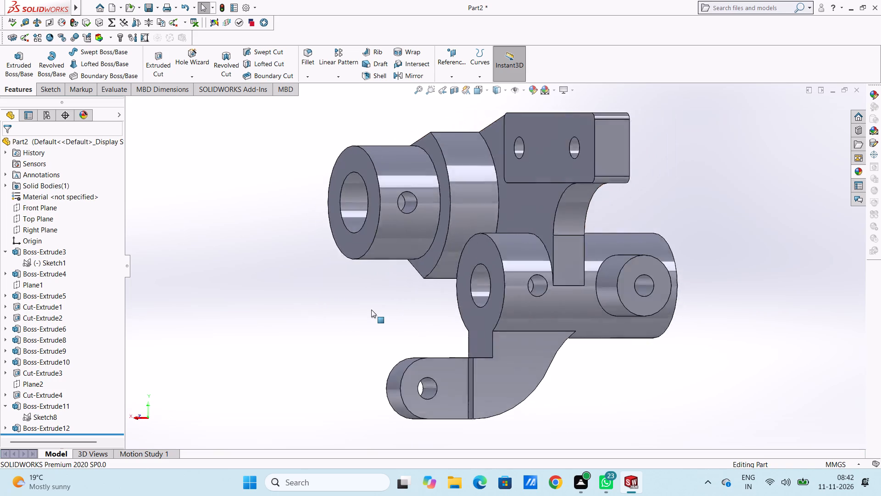
key("ctrl+3")
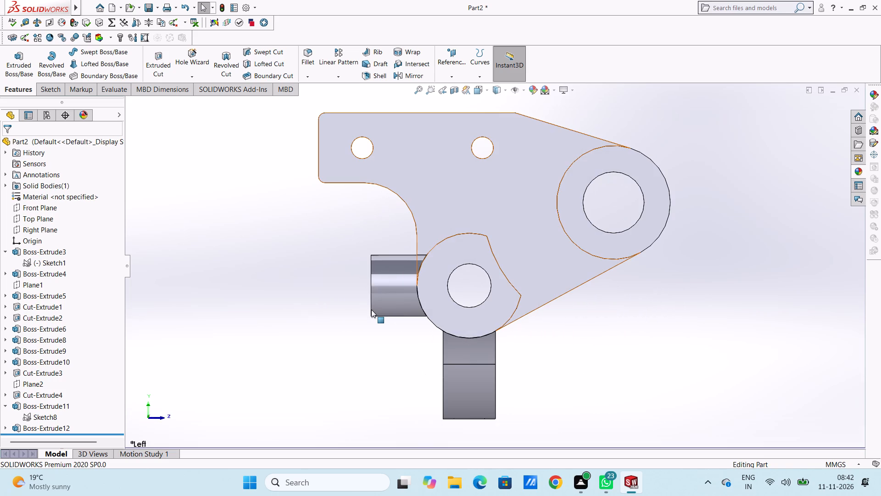
left_click(435, 165)
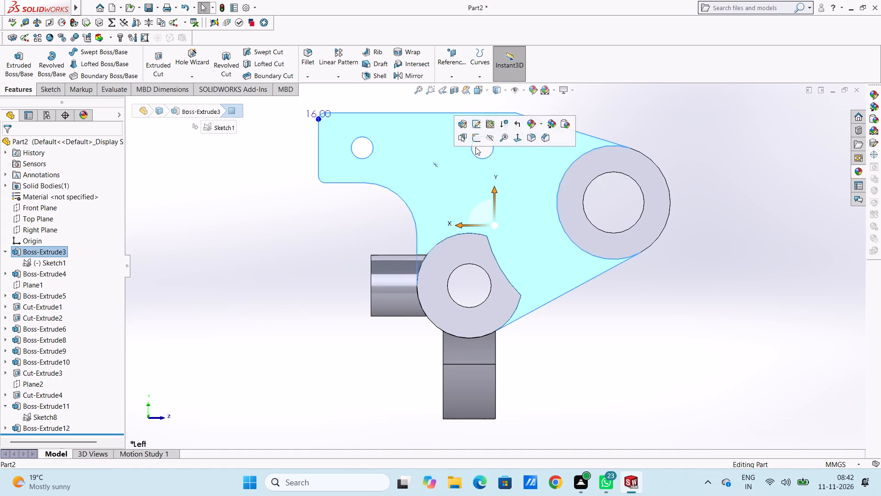
left_click(475, 143)
left_click(301, 224)
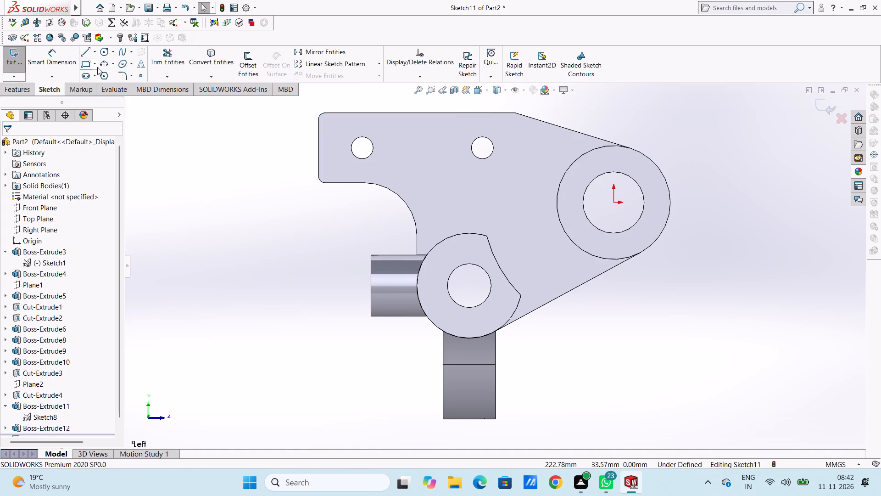
left_click(88, 53)
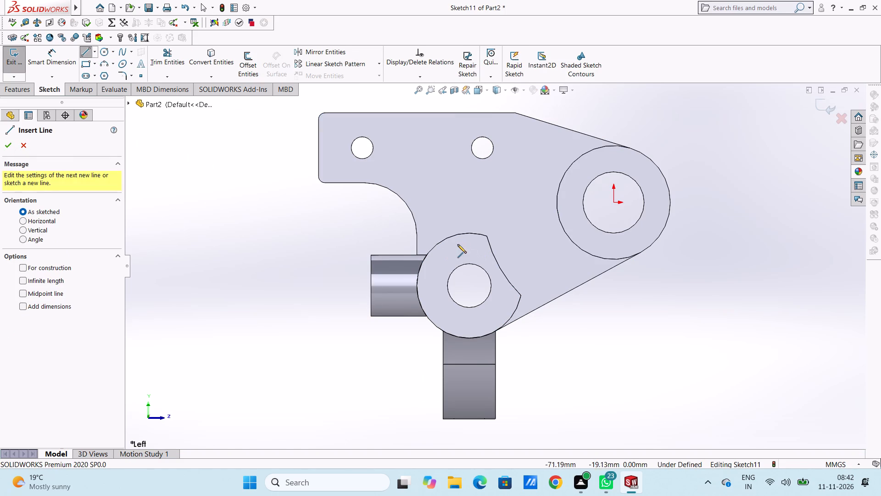
left_click(461, 253)
left_click(431, 133)
right_click(639, 115)
double_click(651, 122)
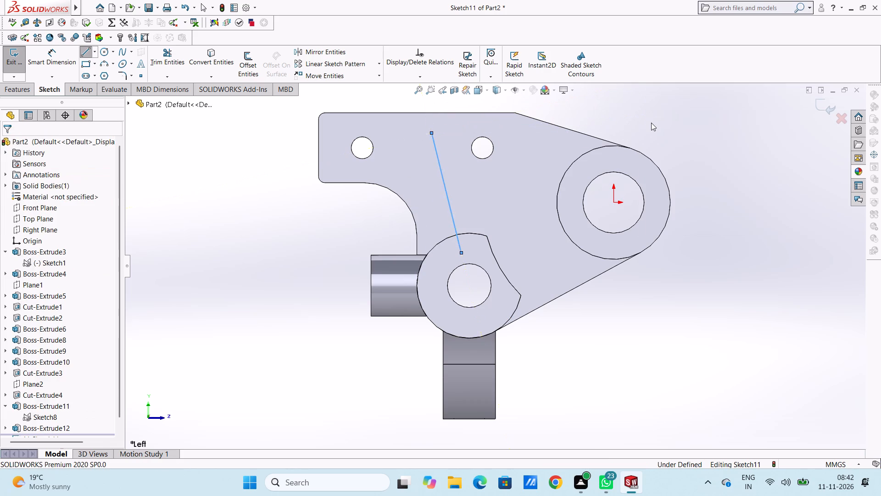
Dimension the sloped line's angle from the vertical through its lower endpoint as 10°.
scroll(651, 123, "up", 4)
left_click(61, 55)
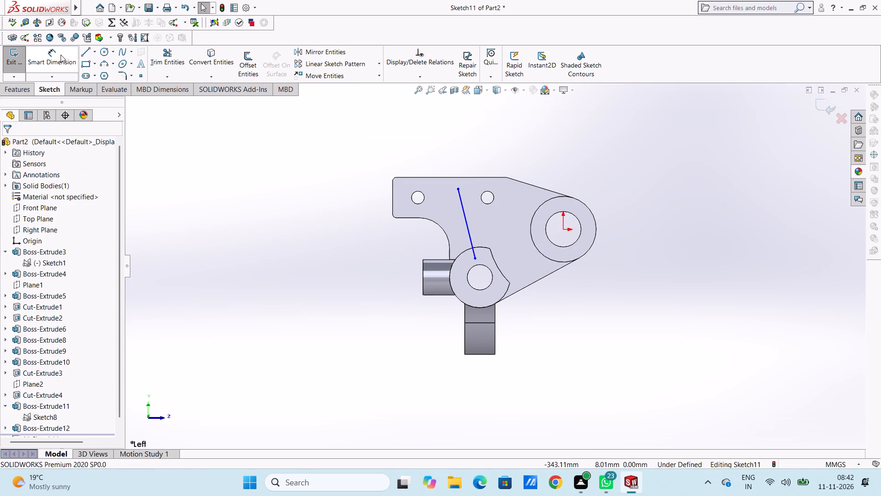
left_click(468, 225)
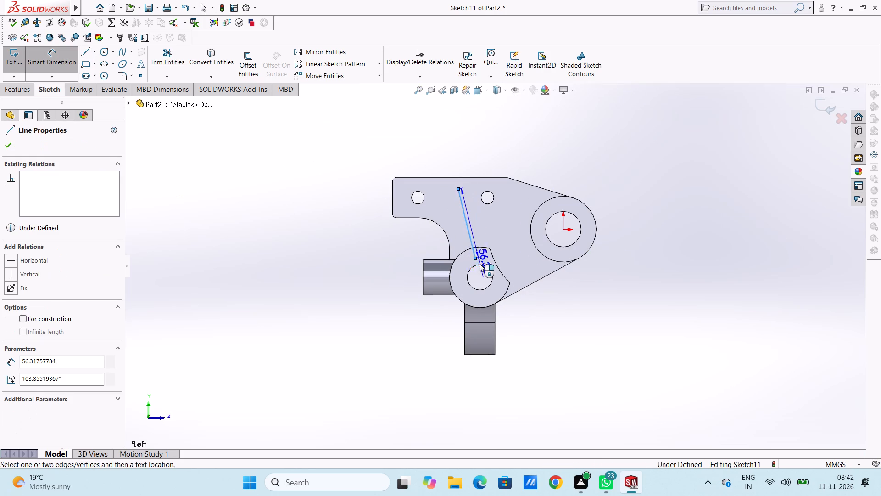
left_click(476, 259)
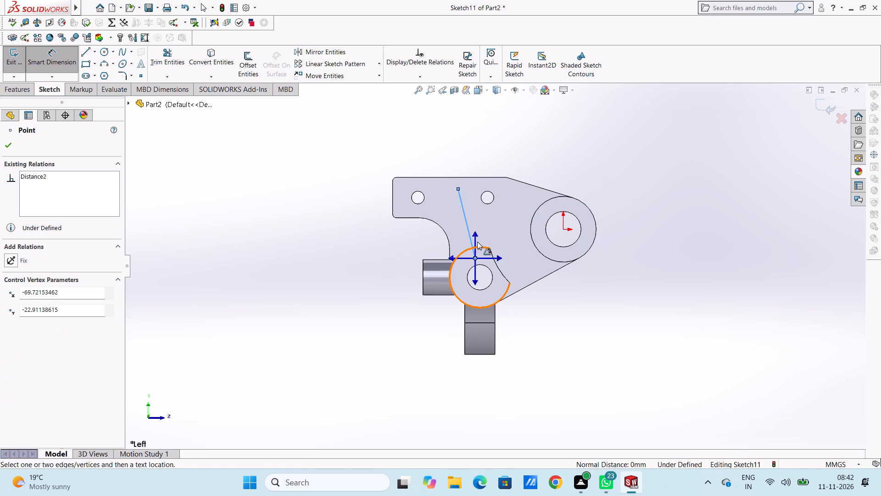
left_click(476, 233)
left_click(454, 147)
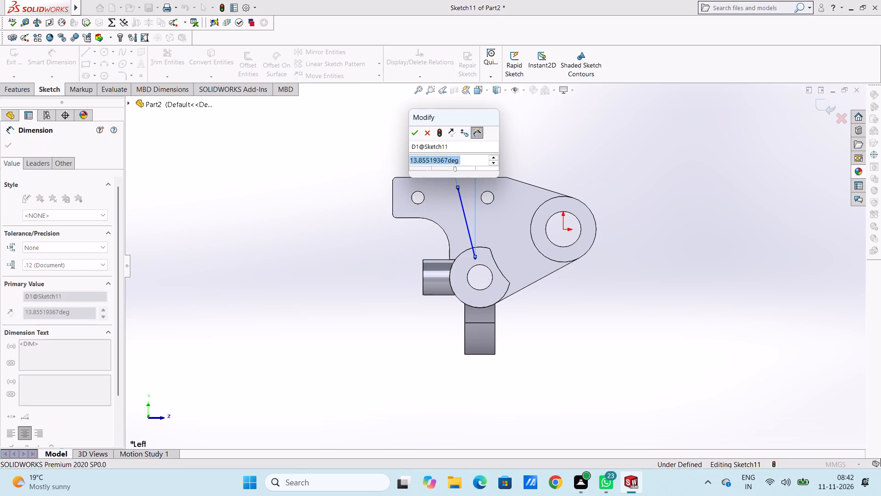
type("10")
key("Return")
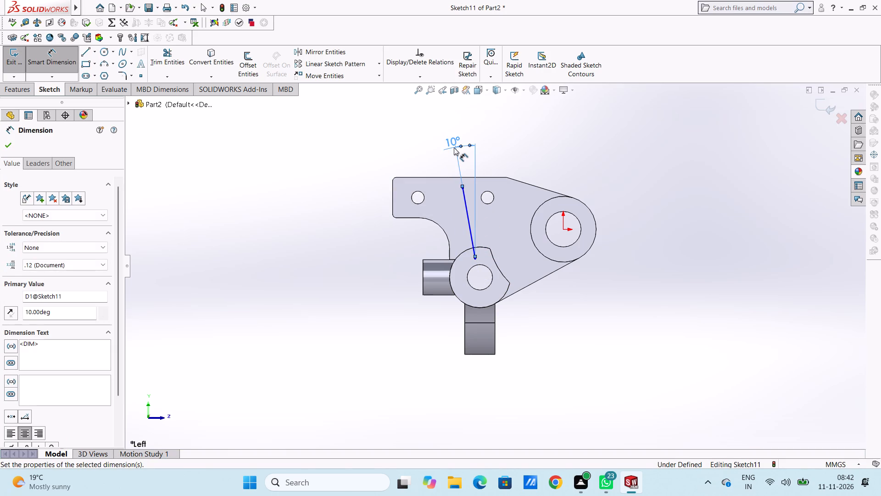
left_click(435, 154)
scroll(486, 202, "down", 4)
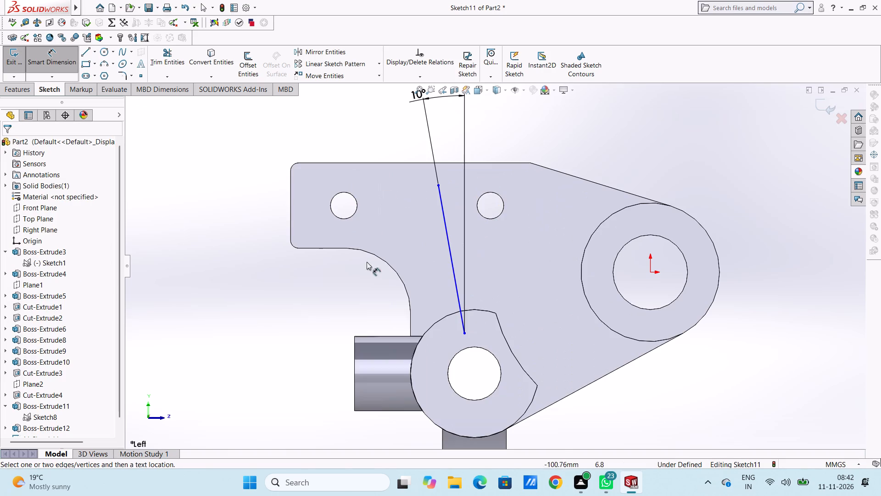
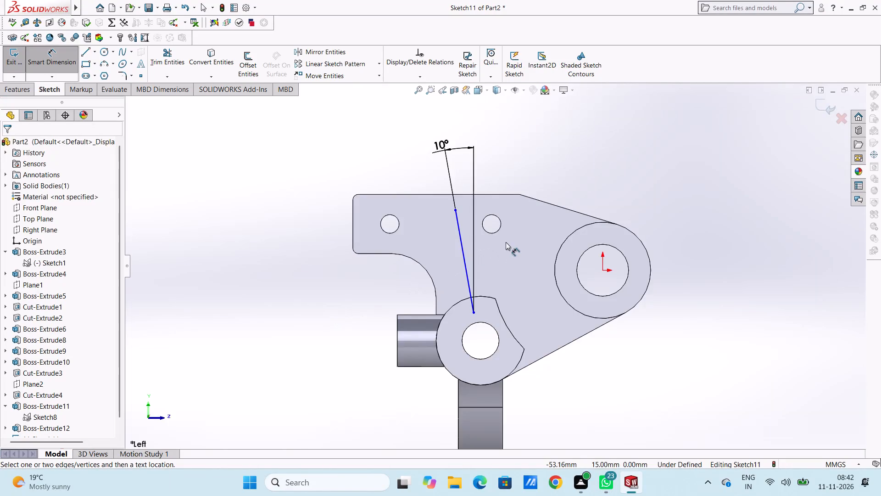
Dimension the vertical distance between the slanted line's upper endpoint and the adjacent small hole's centre as 0 mm.
scroll(507, 242, "down", 1)
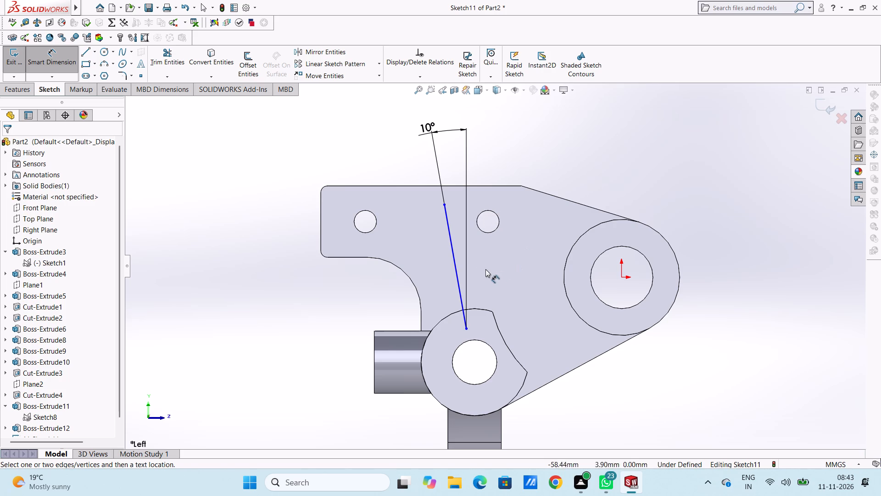
scroll(478, 268, "down", 3)
left_click(423, 158)
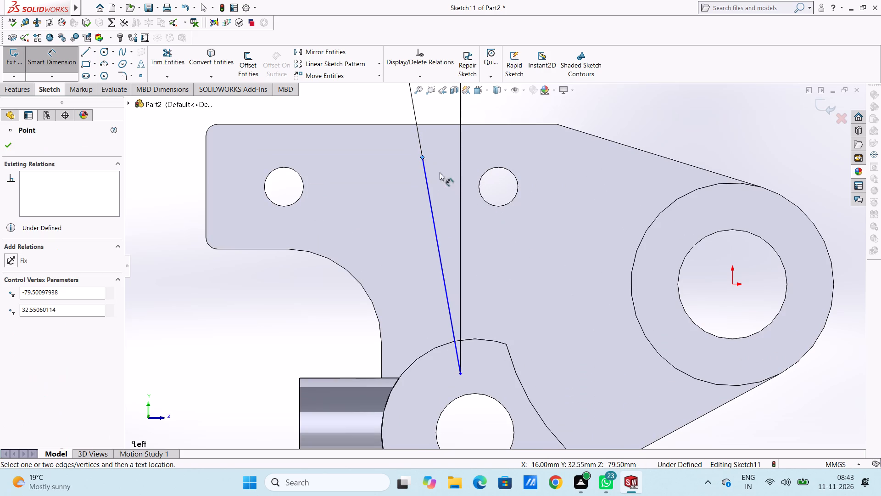
left_click(512, 172)
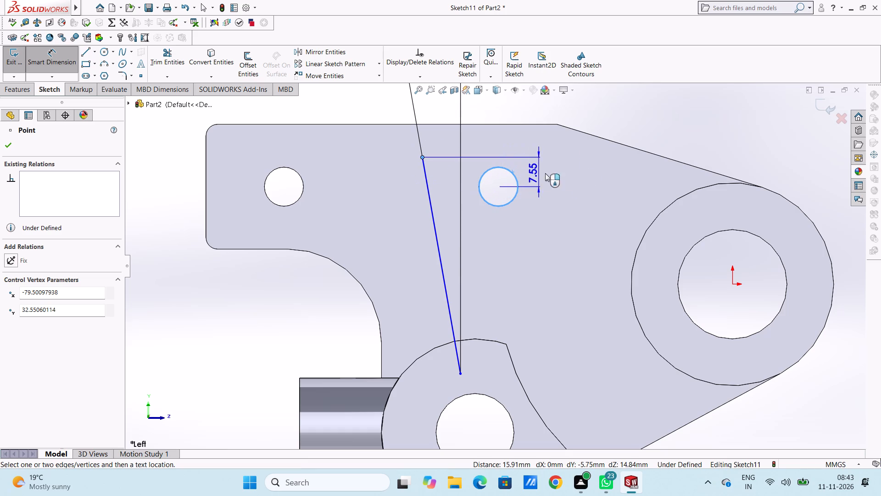
scroll(626, 172, "up", 3)
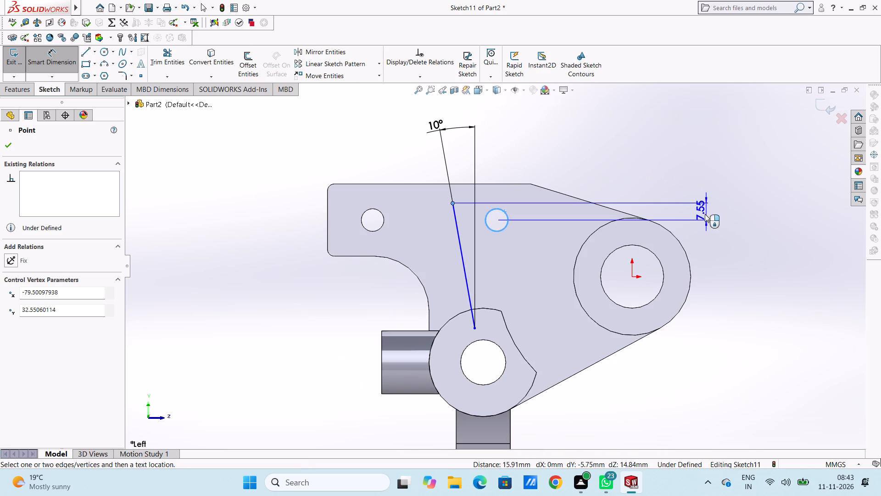
left_click(707, 215)
key("0")
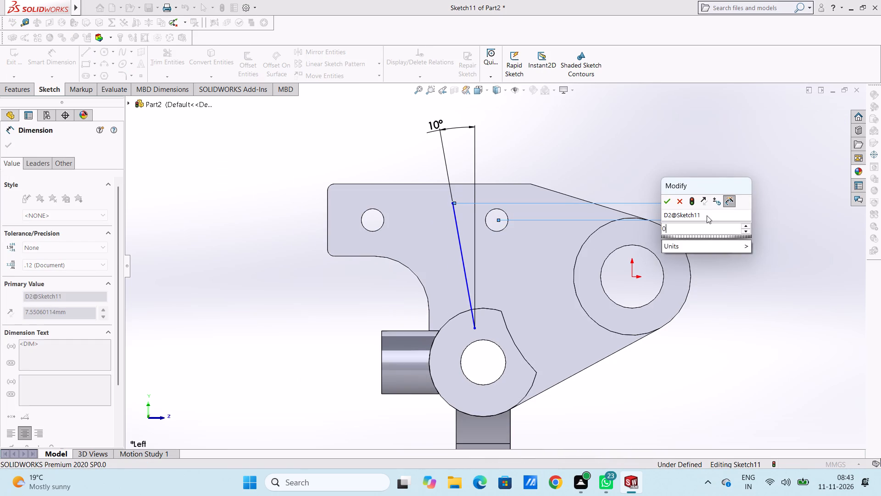
key("Return")
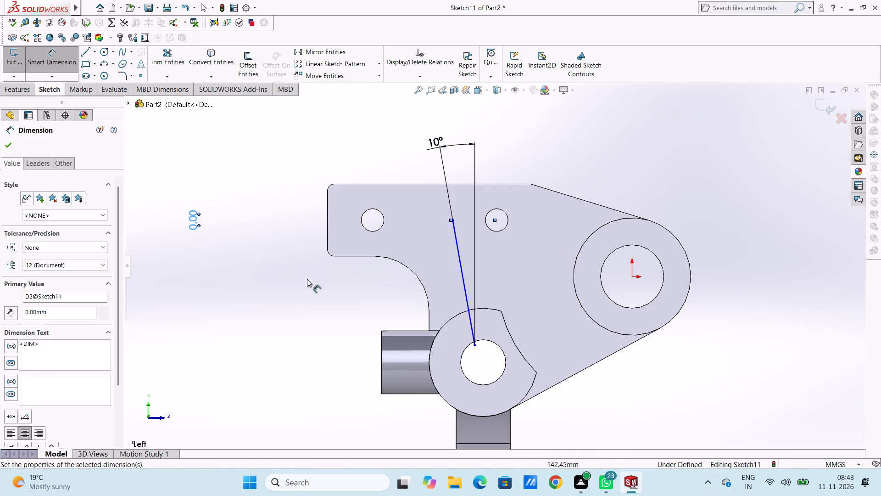
left_click(287, 294)
Dimension the vertical distance from the slanted line's lower endpoint to the centre of the lower round boss as 10 mm.
scroll(498, 308, "down", 1)
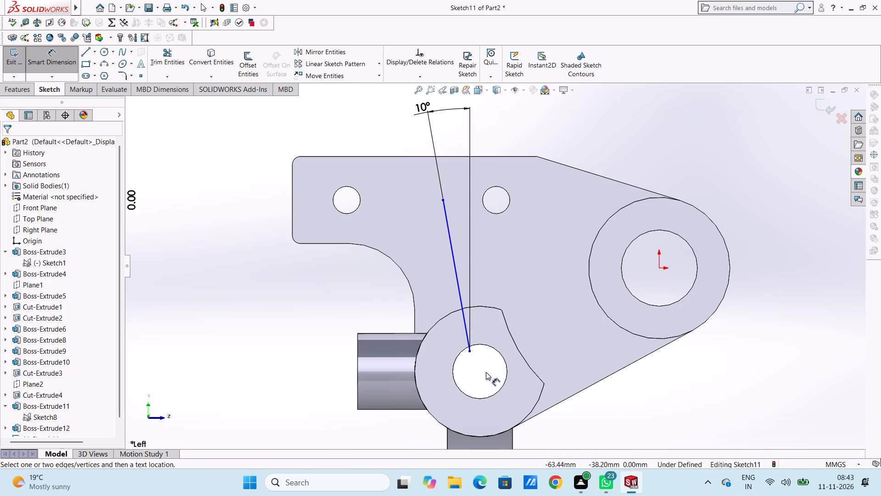
left_click(471, 352)
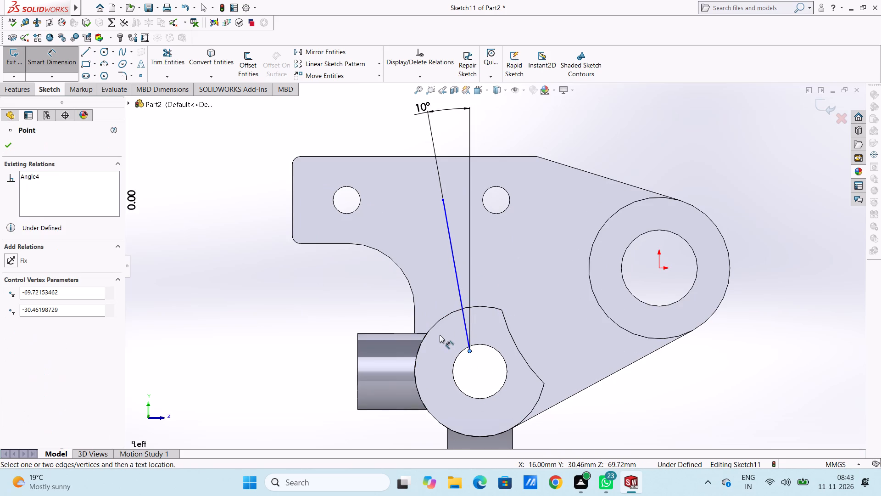
left_click(440, 321)
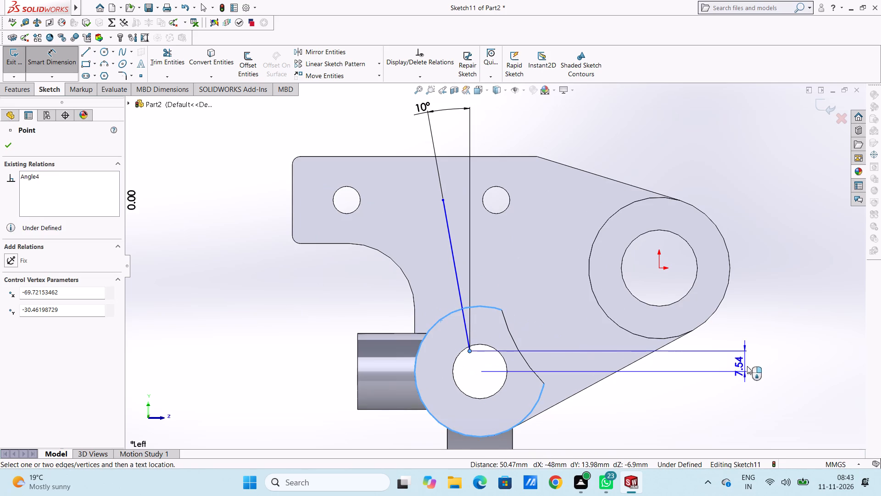
left_click(772, 366)
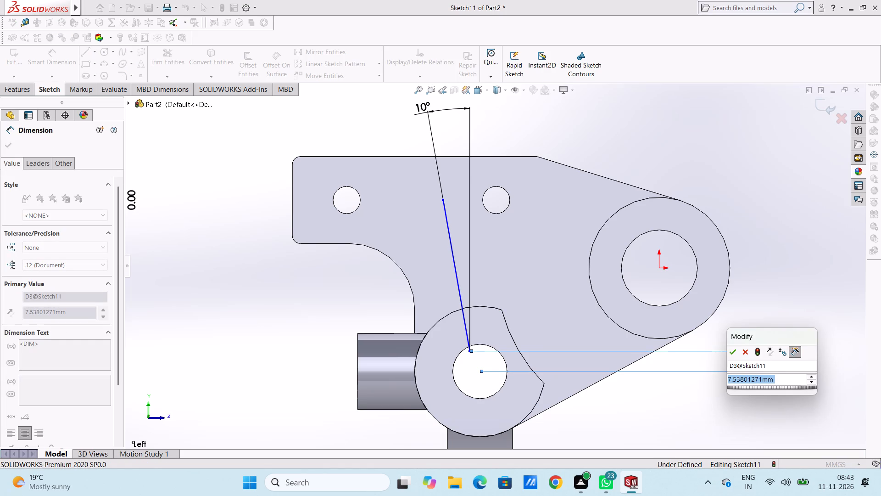
type("10")
key("Return")
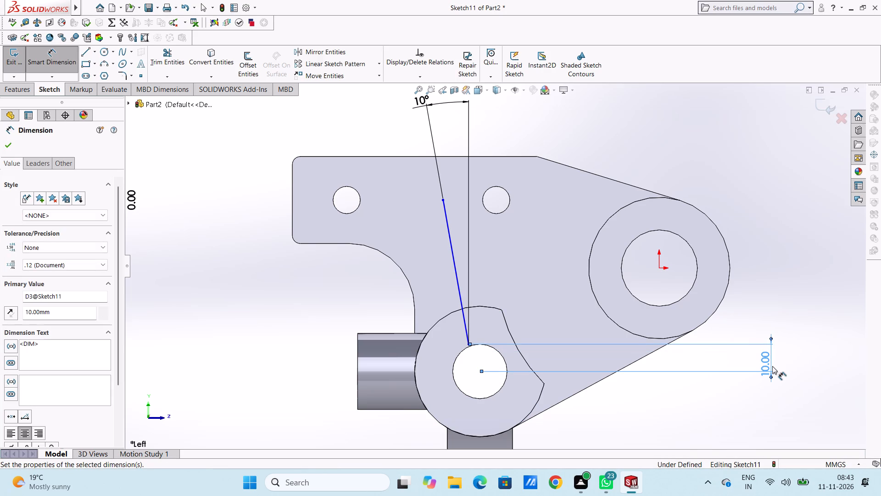
left_click(786, 278)
Set the vertical distance between the line's lower endpoint and the lower boss centre to 12 mm.
double_click(771, 361)
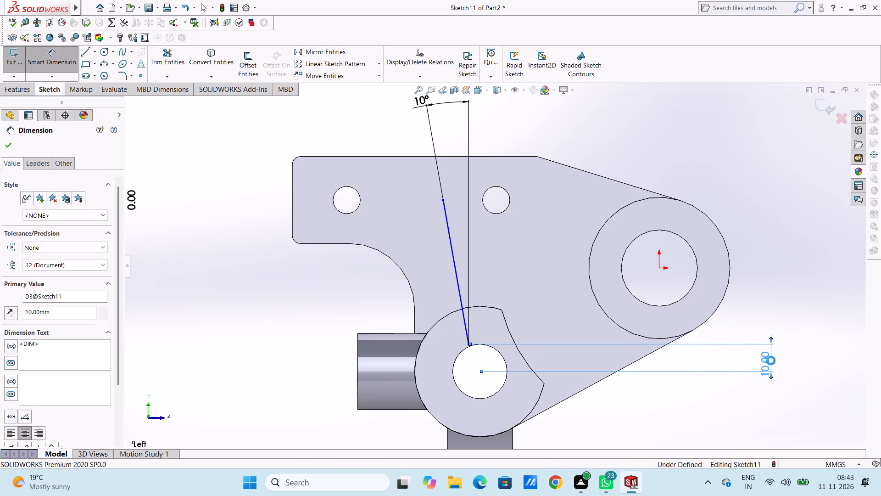
type("12")
key("Return")
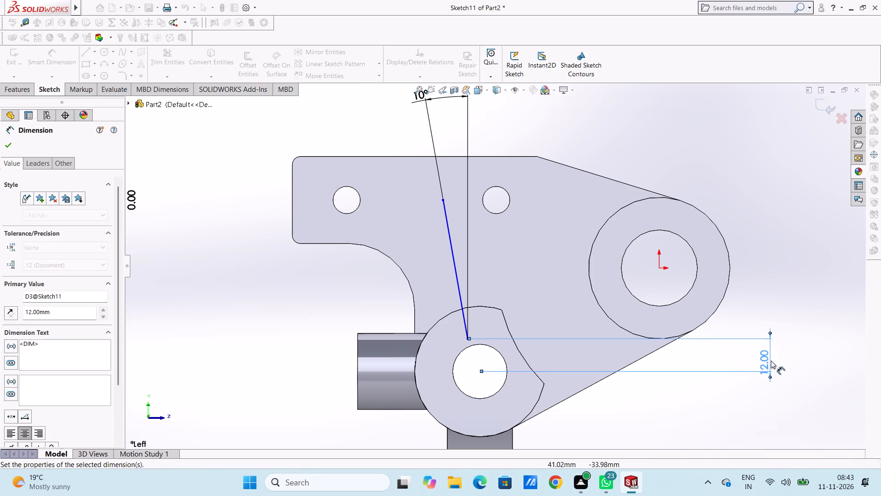
left_click(775, 293)
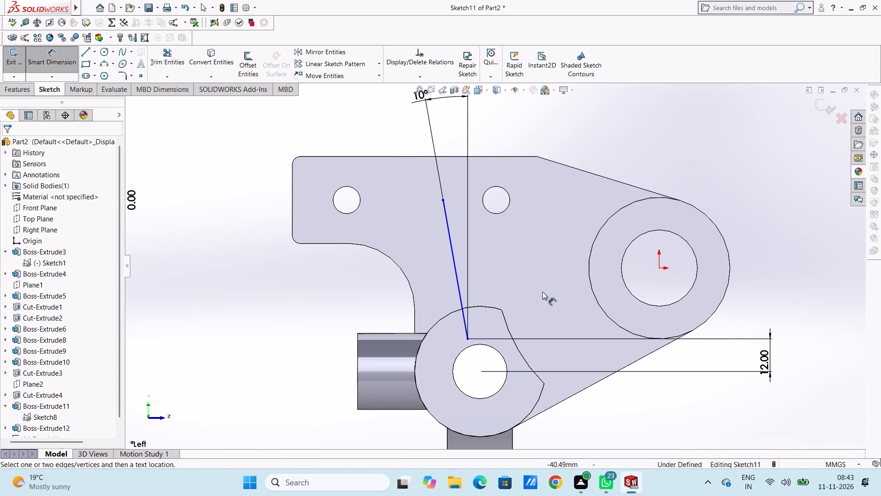
scroll(521, 283, "up", 4)
scroll(501, 297, "down", 2)
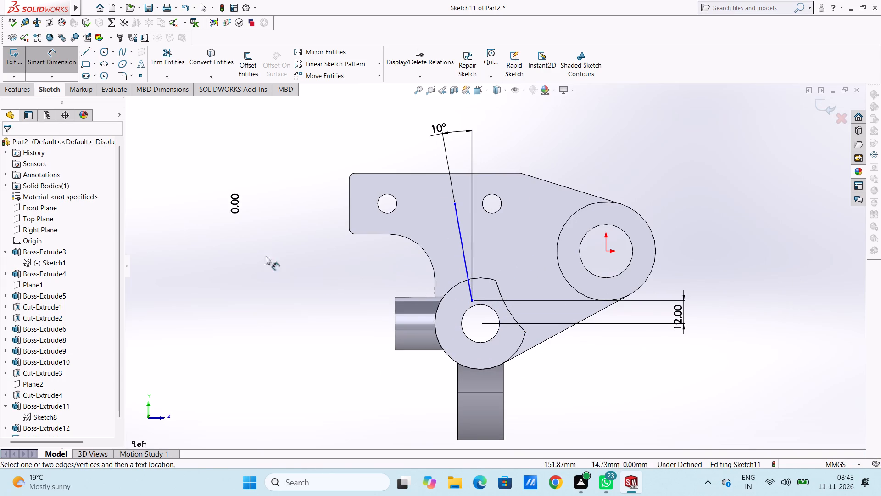
left_click(64, 62)
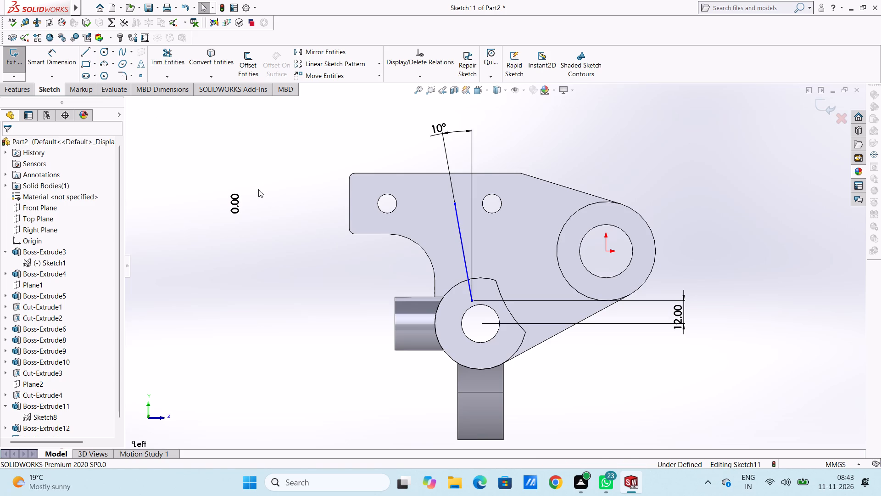
Offset the slanted line bi-directionally by 8 mm with dimensions added.
left_click(251, 61)
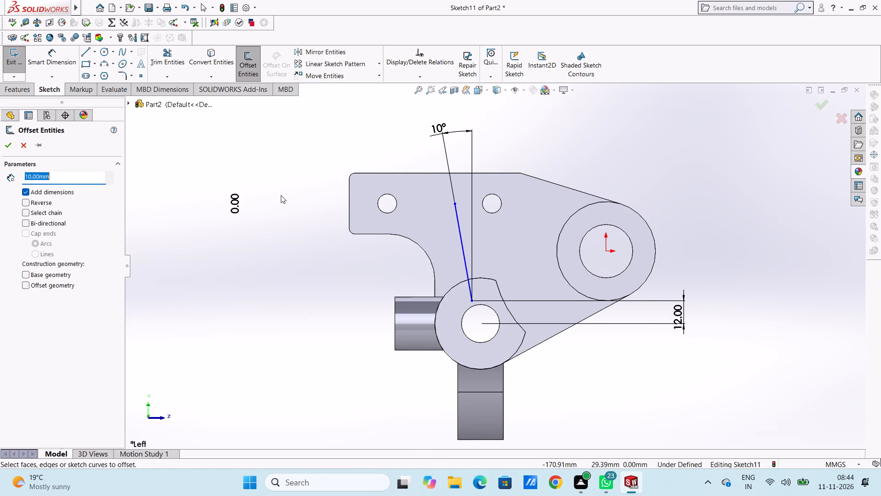
left_click(461, 244)
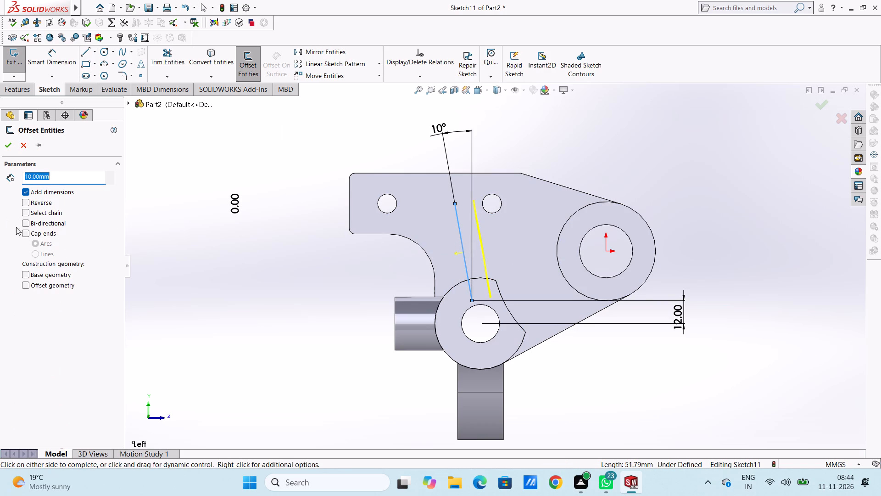
left_click(22, 223)
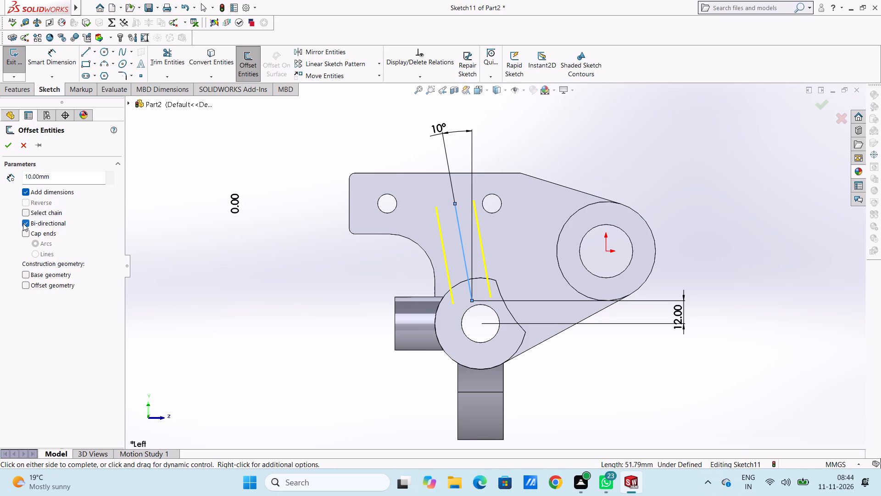
double_click(60, 180)
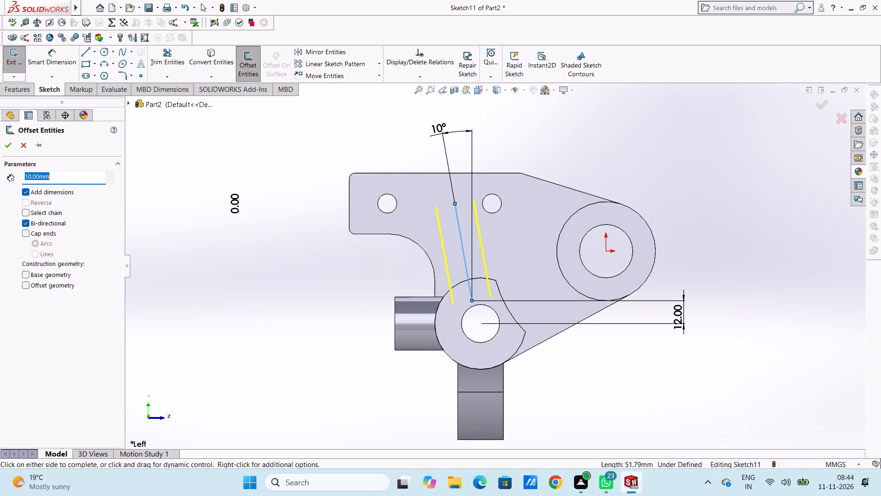
key("4")
key("Return")
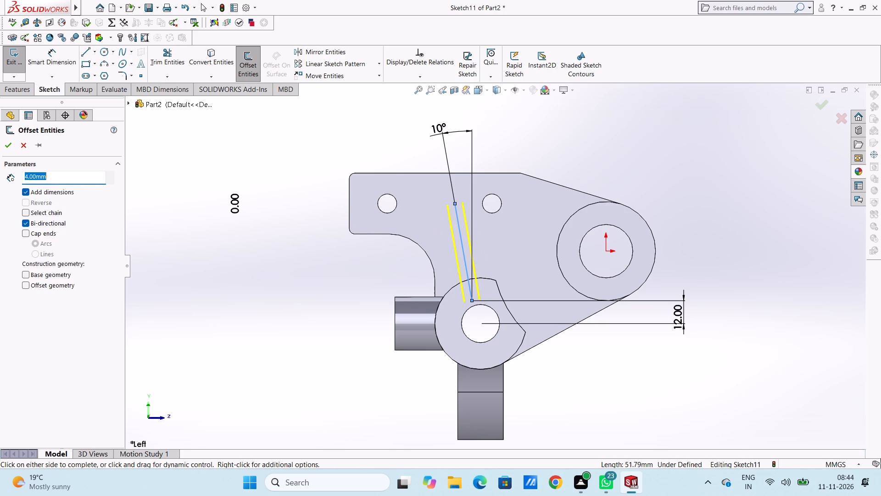
key("8")
key("Return")
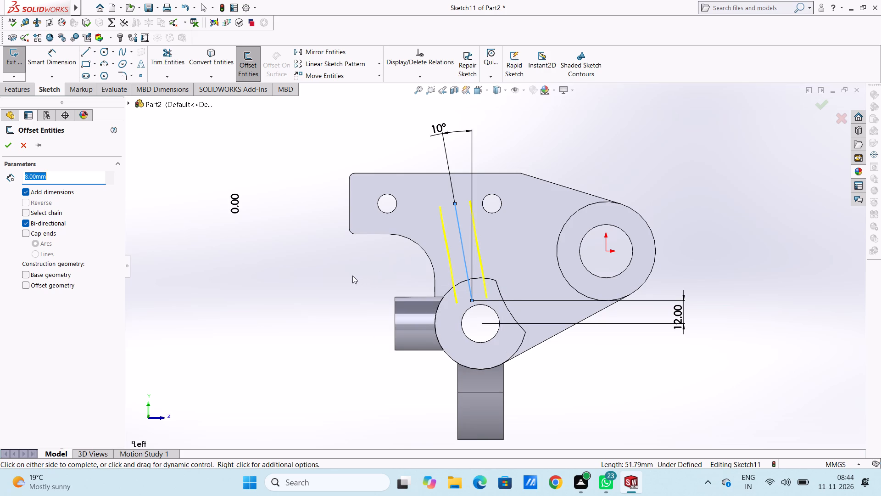
left_click(13, 146)
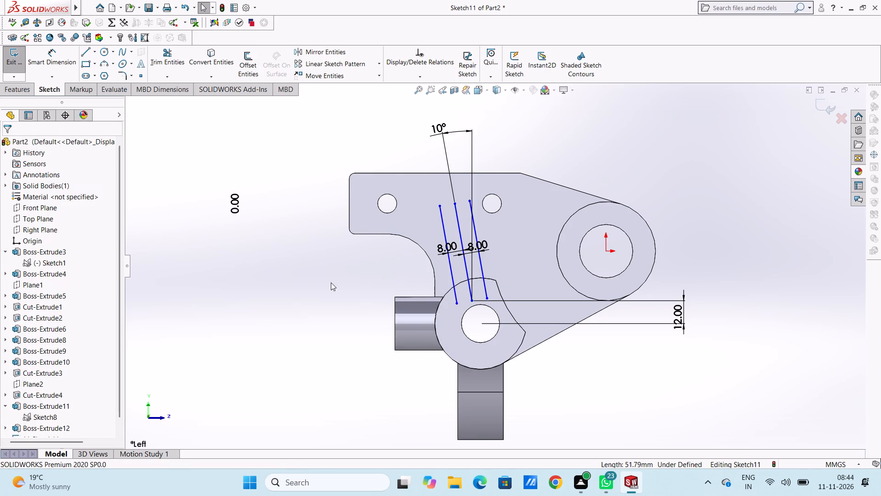
Sketch a line joining the upper endpoints of the two offset lines.
scroll(552, 259, "down", 3)
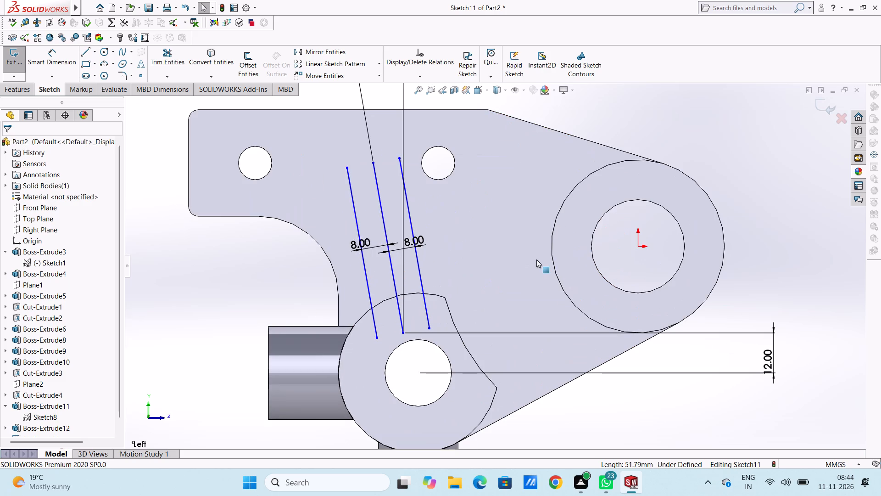
left_click(85, 53)
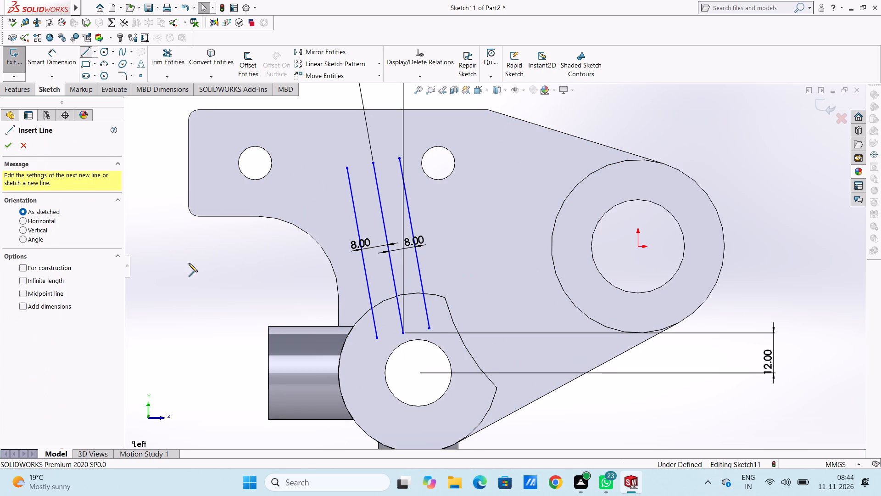
left_click(348, 169)
left_click(401, 158)
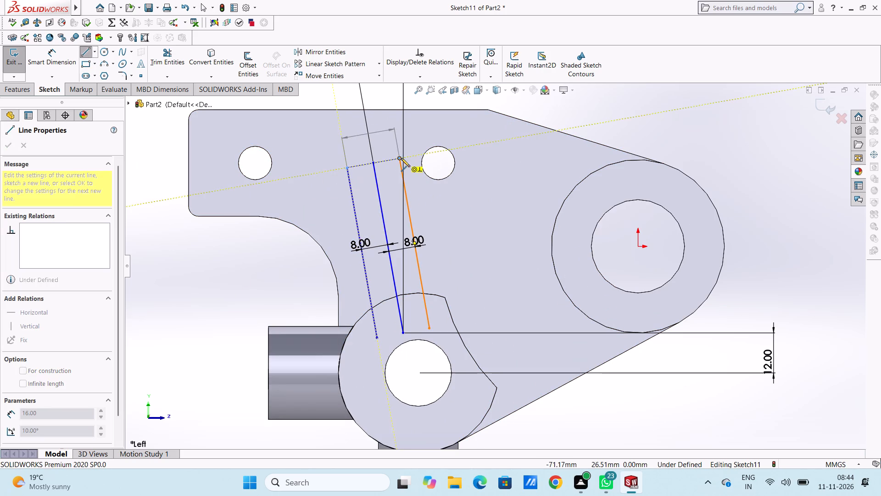
scroll(509, 147, "up", 4)
right_click(548, 139)
left_click(558, 144)
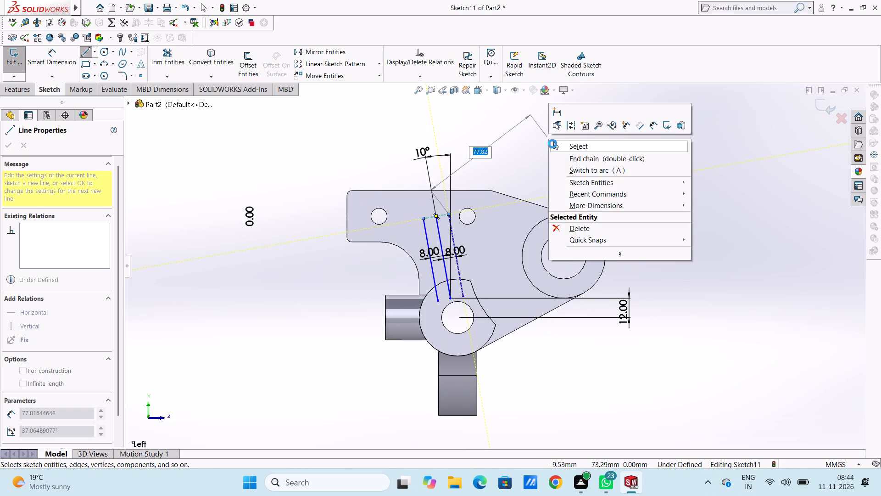
left_click(530, 150)
Sketch a line joining the lower endpoints of the two offset lines to close the slanted rectangle.
scroll(464, 305, "down", 1)
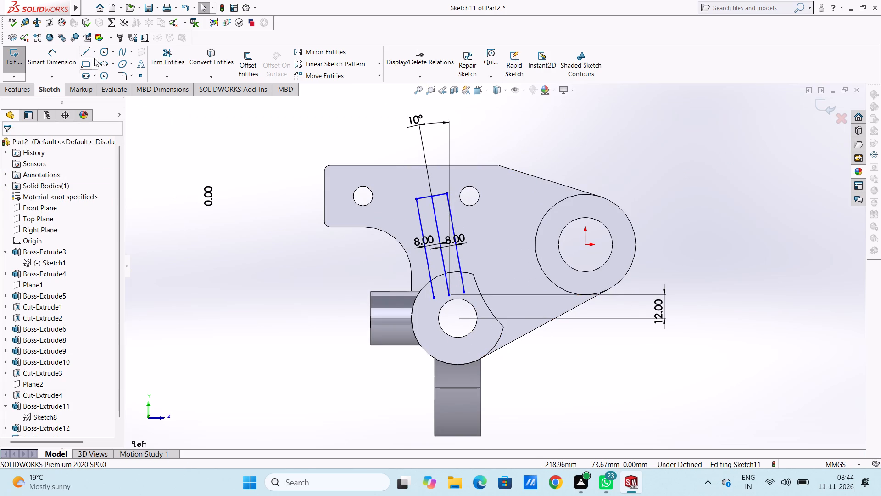
left_click(85, 54)
scroll(488, 304, "down", 3)
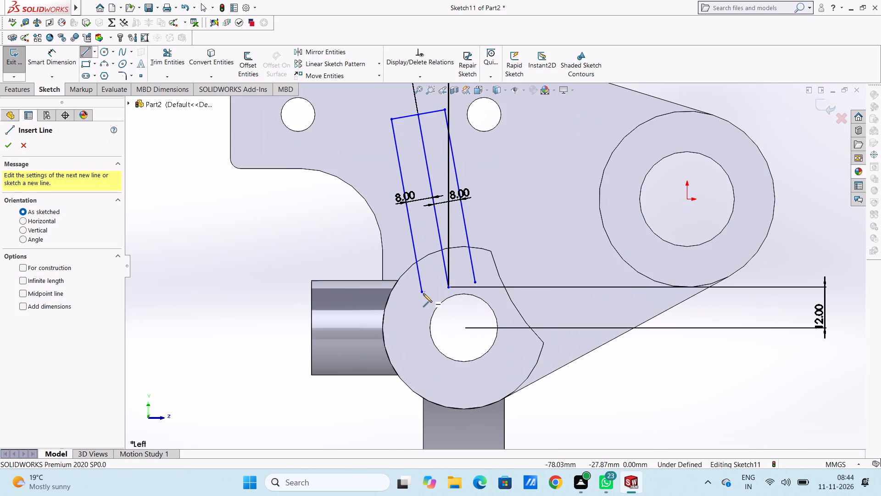
left_click(422, 293)
left_click(476, 284)
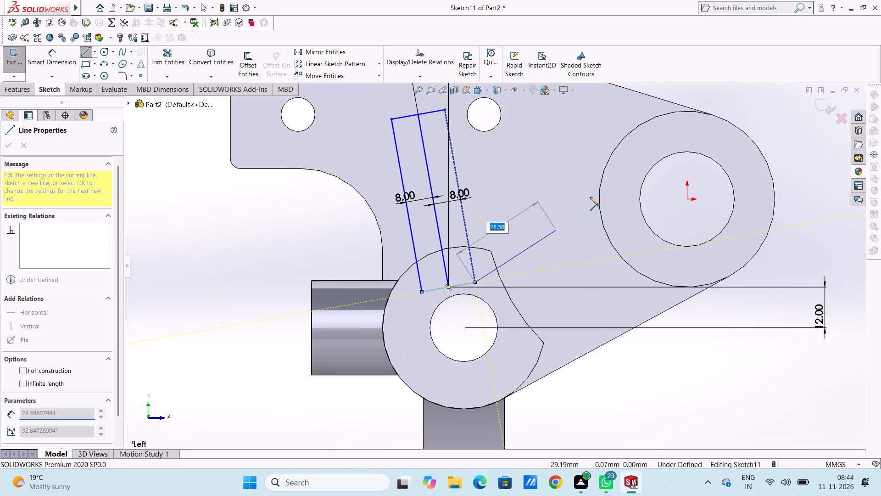
scroll(590, 197, "up", 4)
right_click(618, 121)
double_click(636, 127)
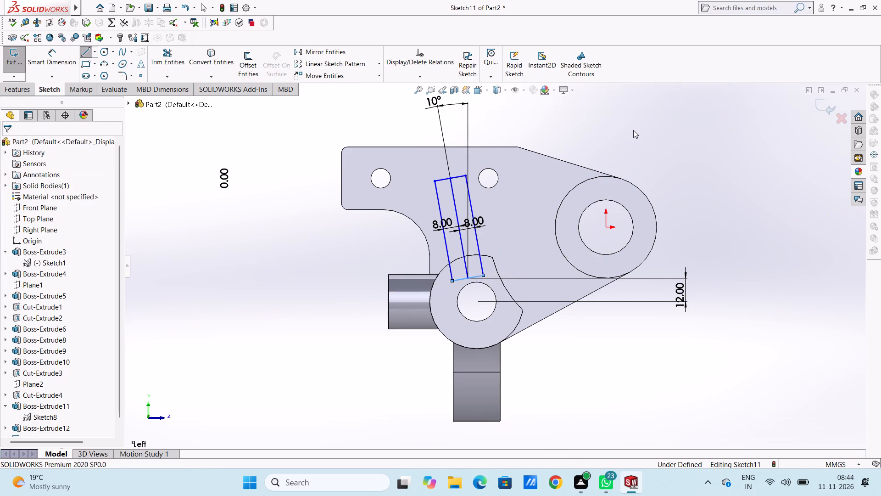
Delete the original middle slanted line together with its associated dimensions.
left_click(456, 206)
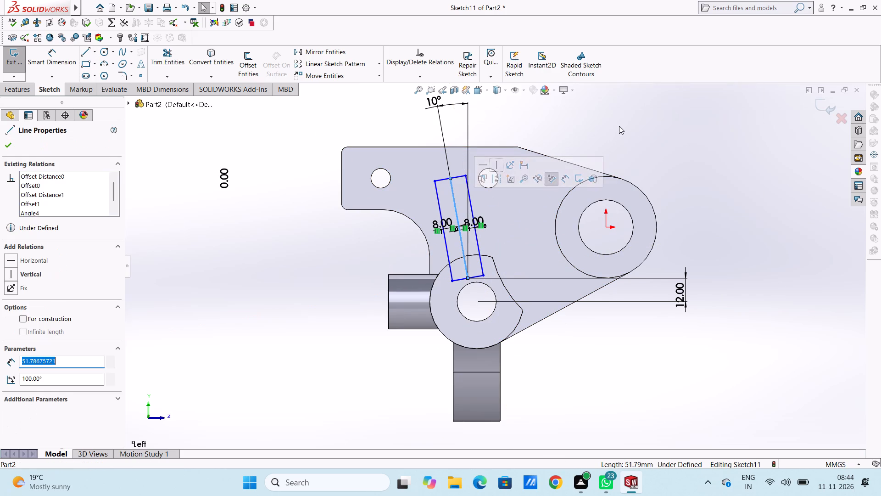
right_click(619, 126)
left_click(647, 248)
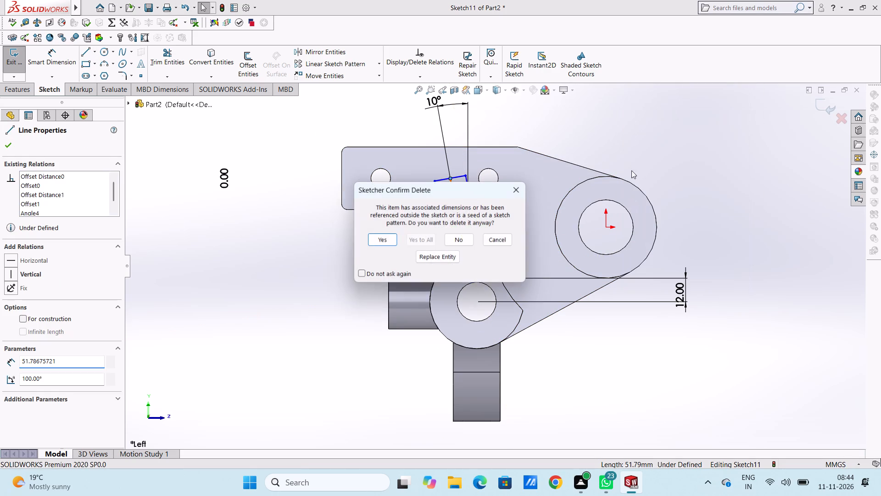
left_click(381, 240)
Dimension the width of the slanted rectangle on its short upper edge, placing the dimension outside the bracket.
scroll(276, 287, "up", 4)
left_click(59, 64)
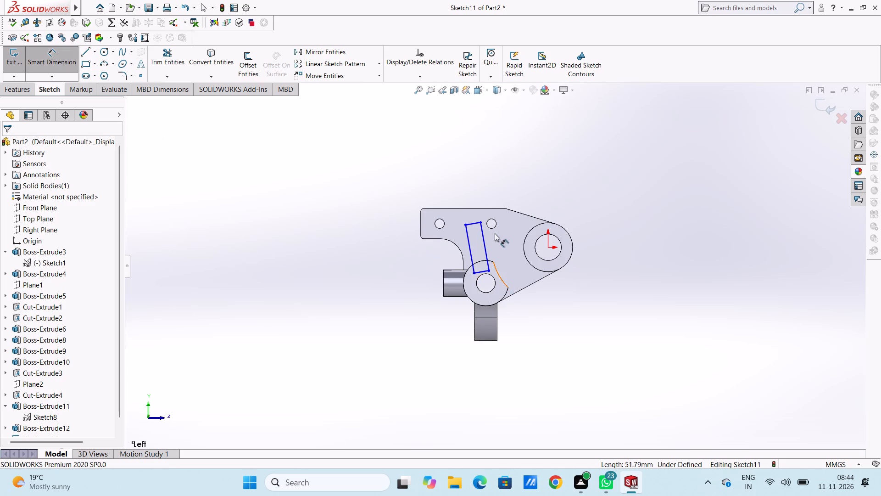
scroll(492, 233, "down", 5)
left_click(440, 219)
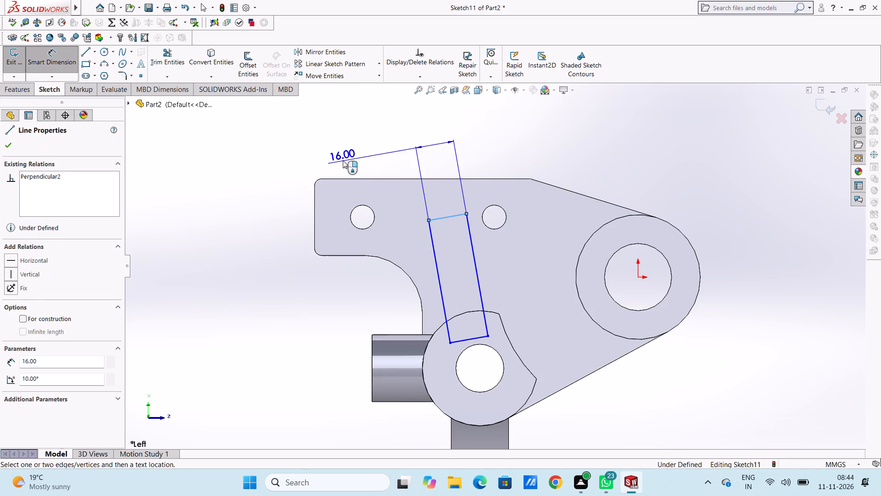
scroll(342, 160, "up", 3)
left_click(312, 179)
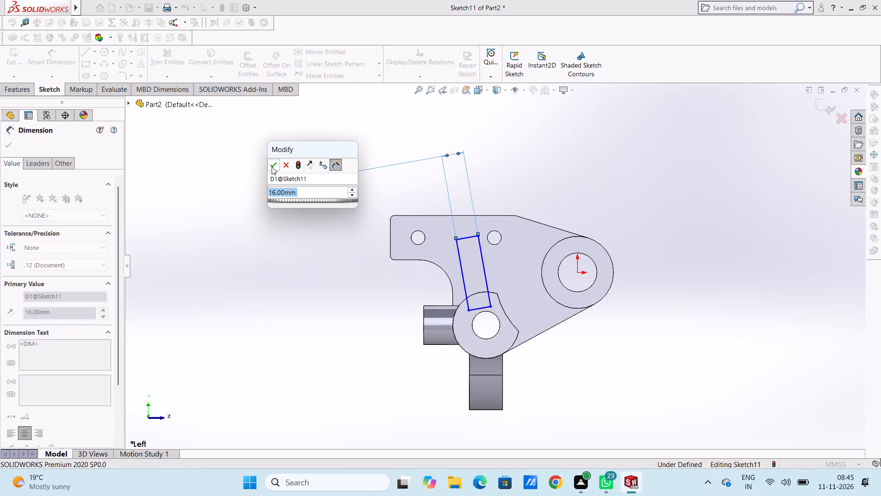
double_click(272, 167)
Dimension the length of the rectangle's long slanted edge farther from the origin.
left_click(461, 265)
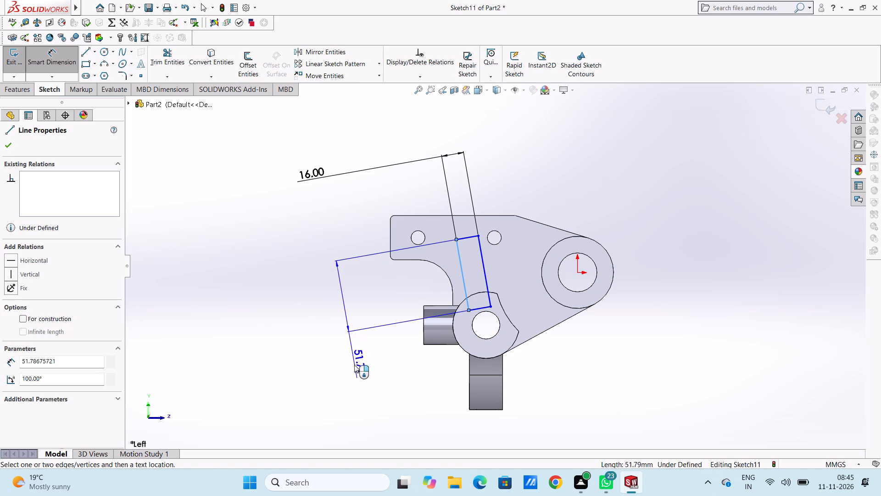
left_click(354, 371)
left_click(314, 355)
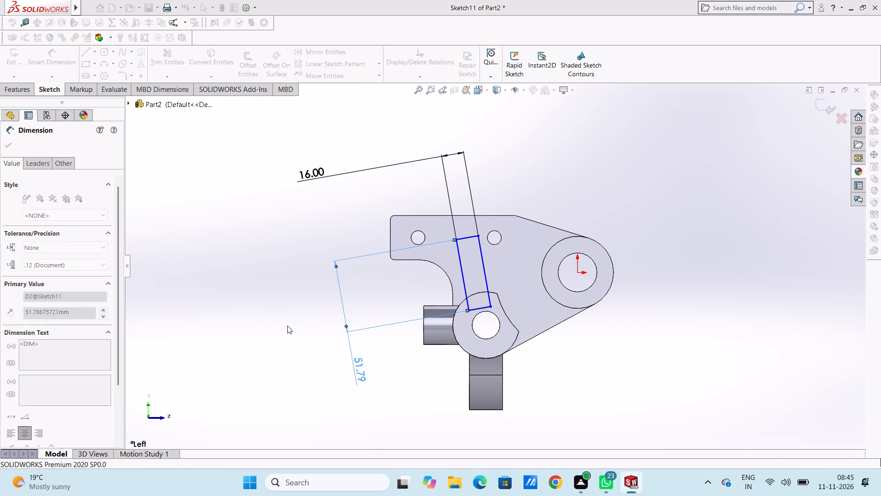
left_click(287, 325)
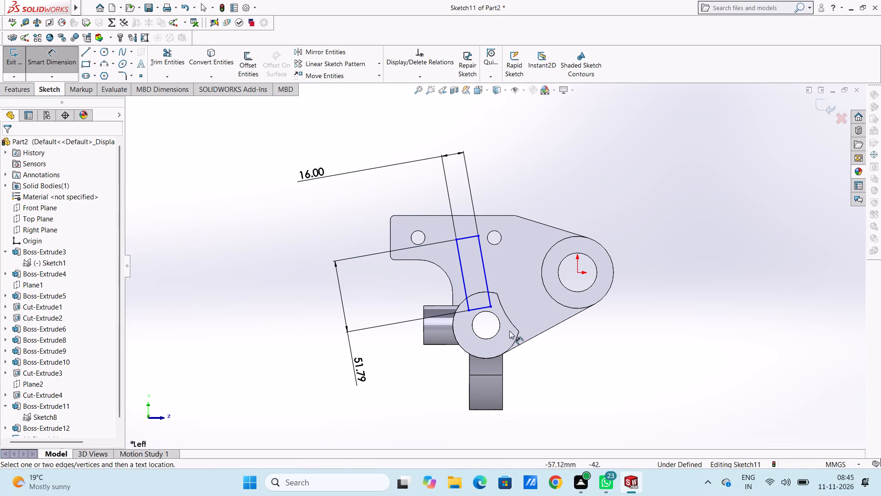
Dimension the distance from the rectangle's short lower edge to the centre of the lower boss hole.
scroll(445, 279, "down", 4)
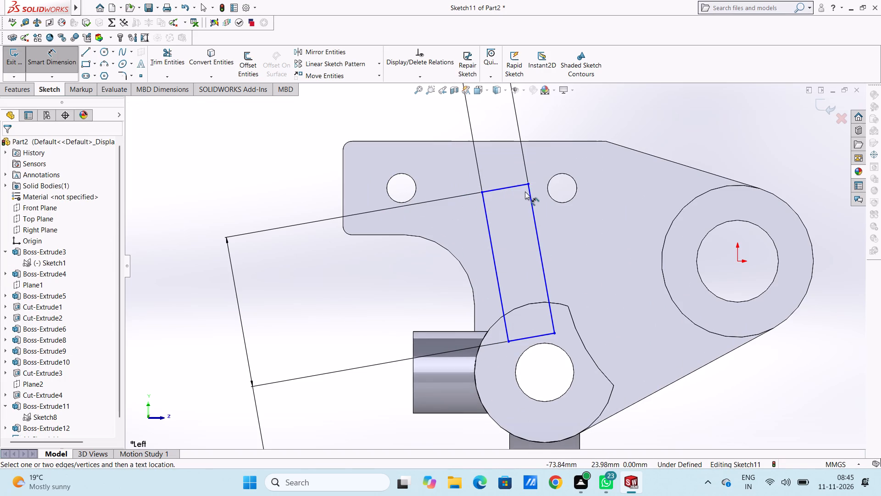
left_click(548, 336)
left_click(546, 344)
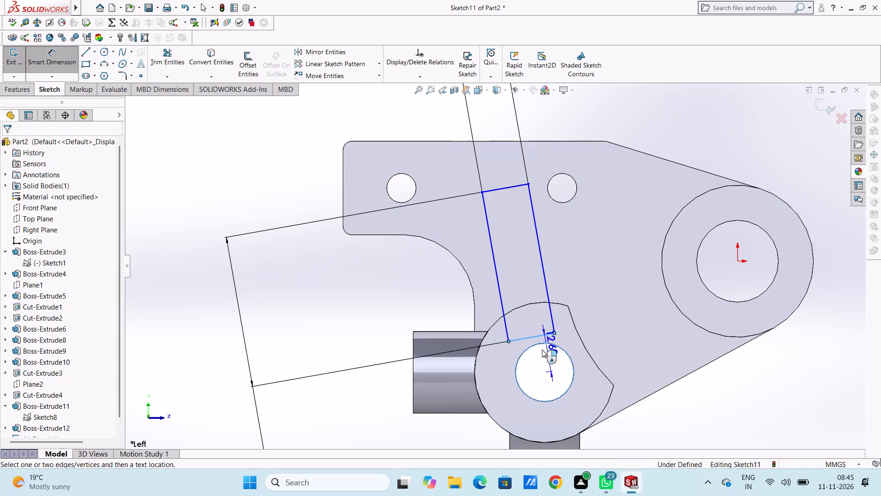
left_click(540, 366)
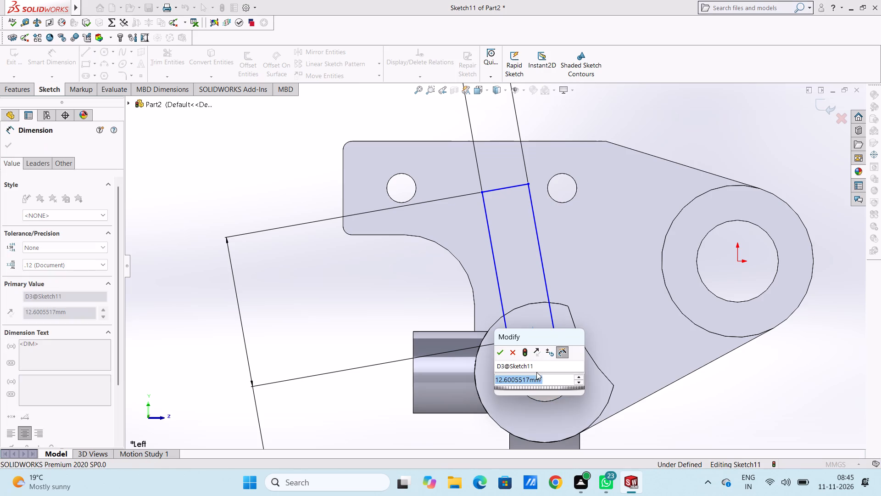
left_click(500, 351)
left_click(399, 297)
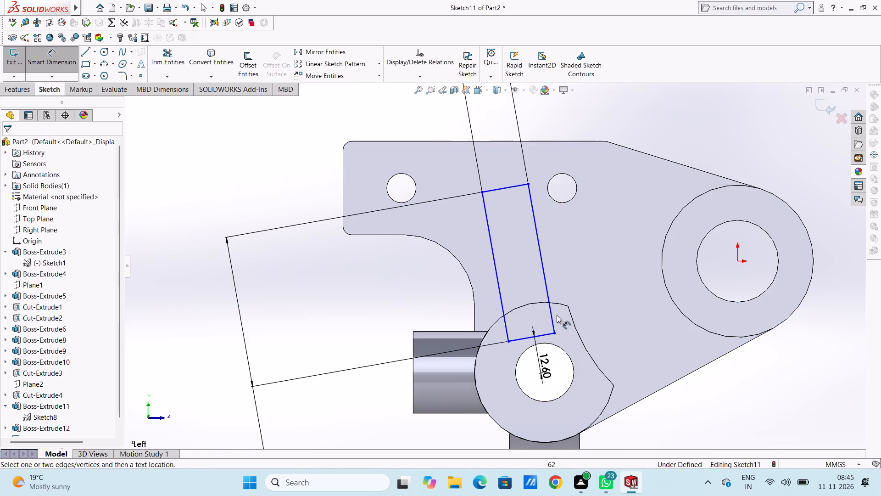
Dimension the distance from the rectangle's short upper edge to the origin.
scroll(557, 315, "up", 4)
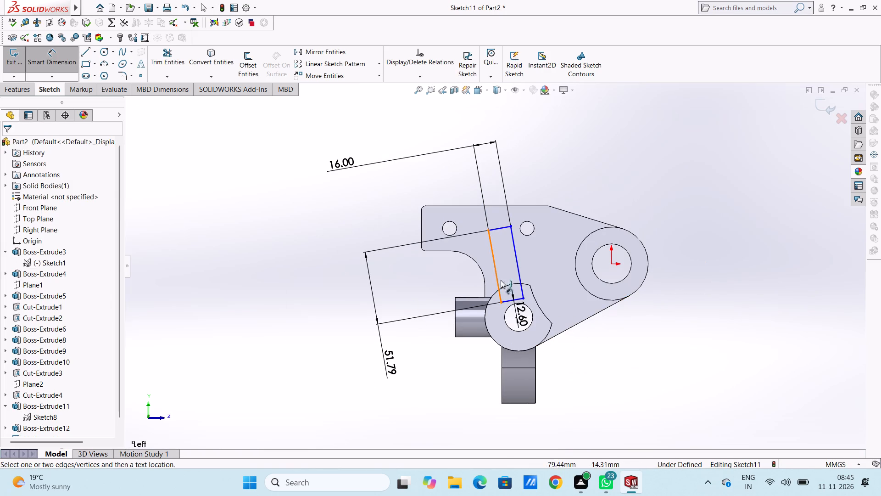
scroll(506, 272, "down", 2)
scroll(560, 271, "up", 3)
scroll(531, 271, "down", 2)
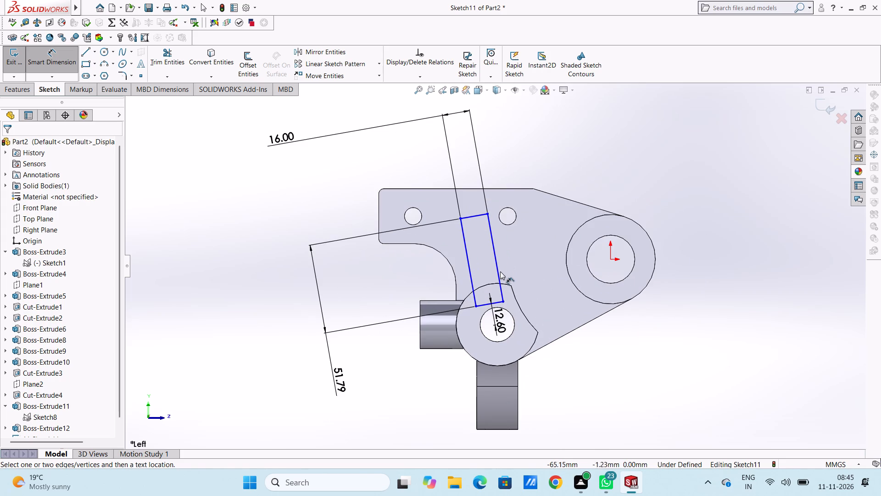
left_click(474, 220)
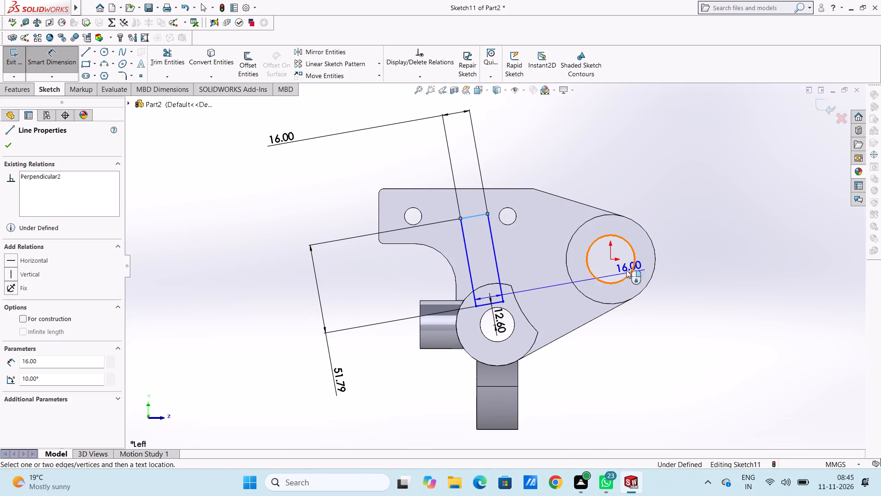
left_click(610, 259)
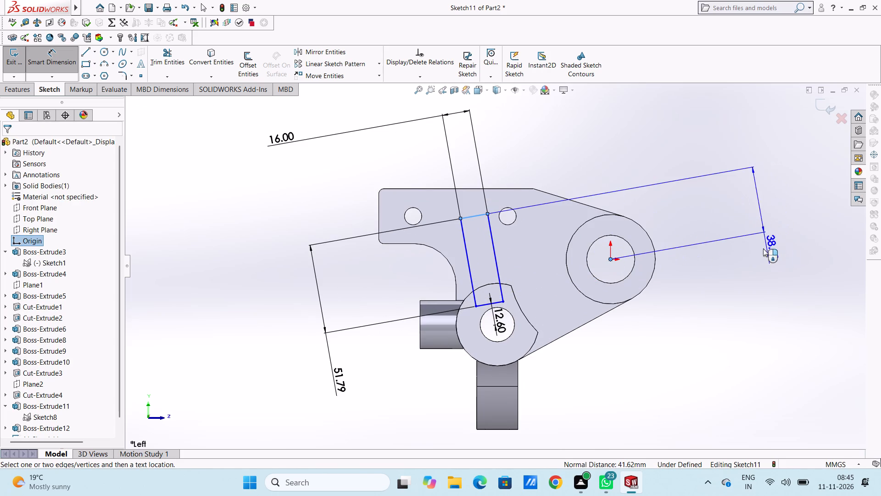
left_click(741, 229)
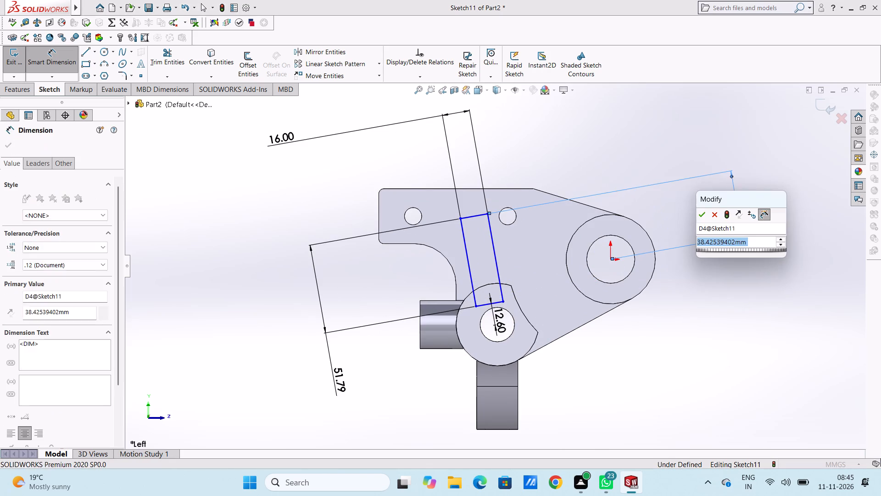
left_click(703, 215)
left_click(613, 157)
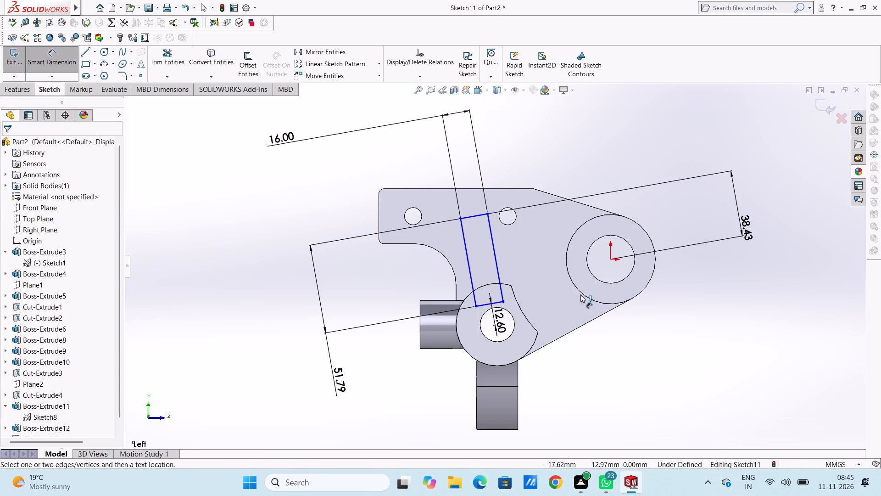
Dimension the distance from the rectangle's short lower edge to the origin at the large boss centre.
scroll(548, 323, "down", 3)
left_click(450, 278)
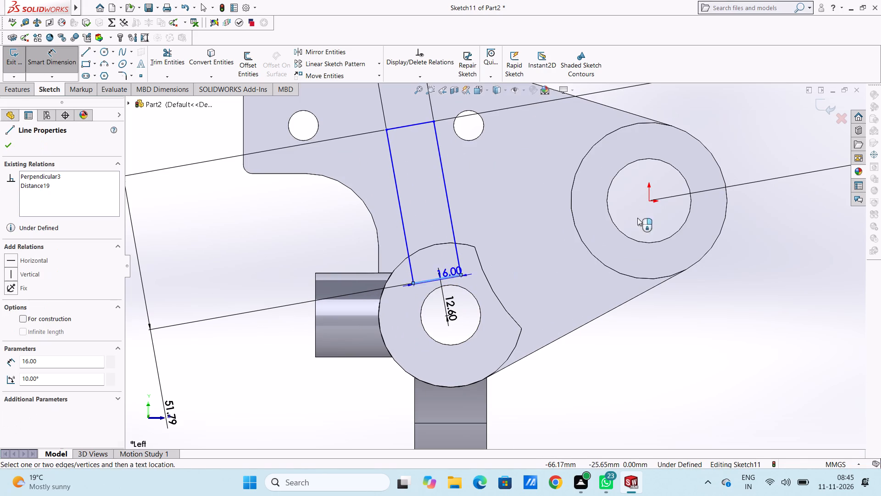
left_click(650, 202)
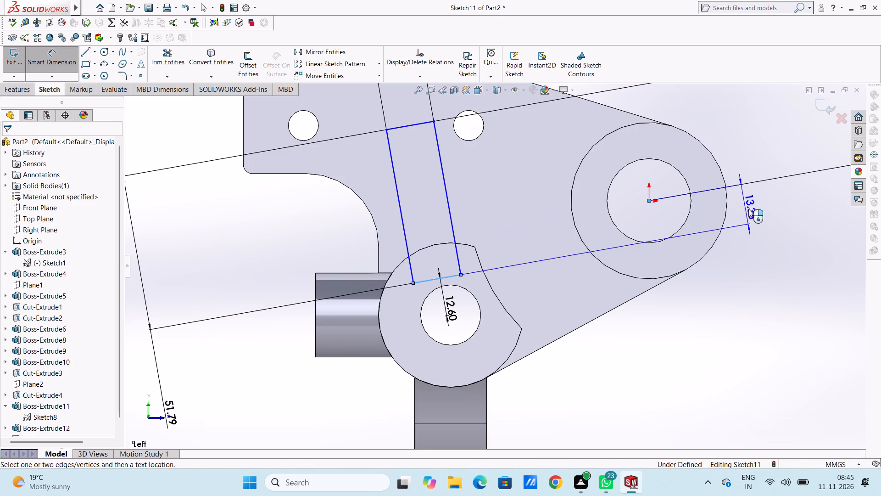
scroll(749, 209, "up", 4)
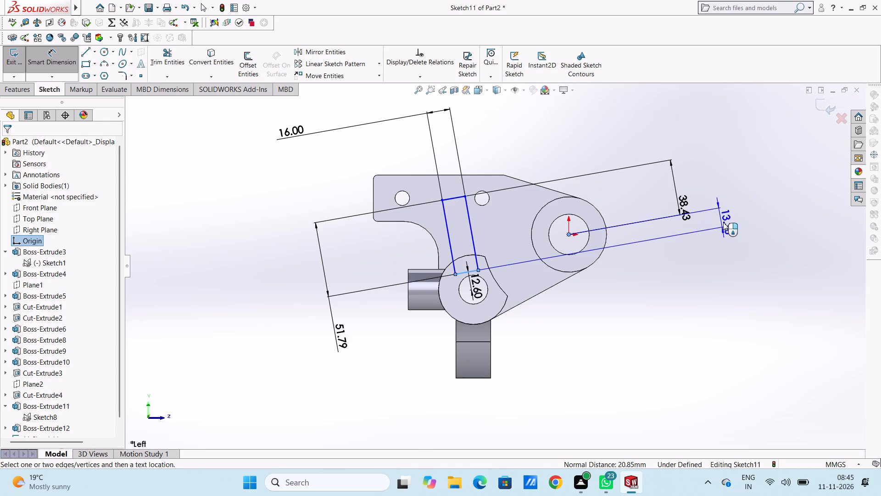
left_click(752, 213)
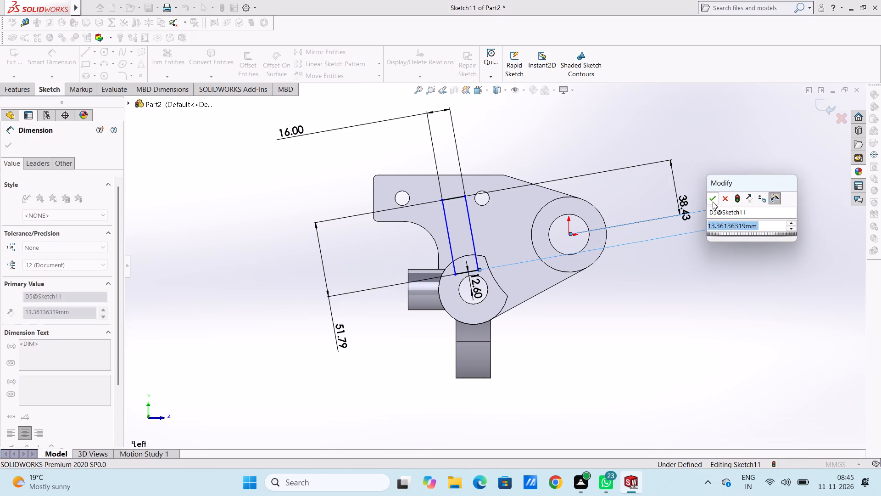
left_click(712, 199)
left_click(694, 190)
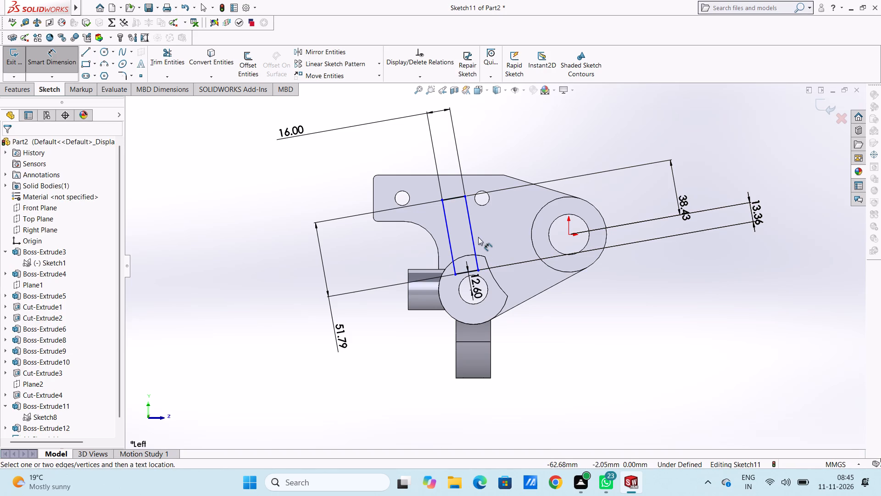
Dimension the perpendicular distance from the long slanted edge nearer the large boss to the origin.
left_click(474, 236)
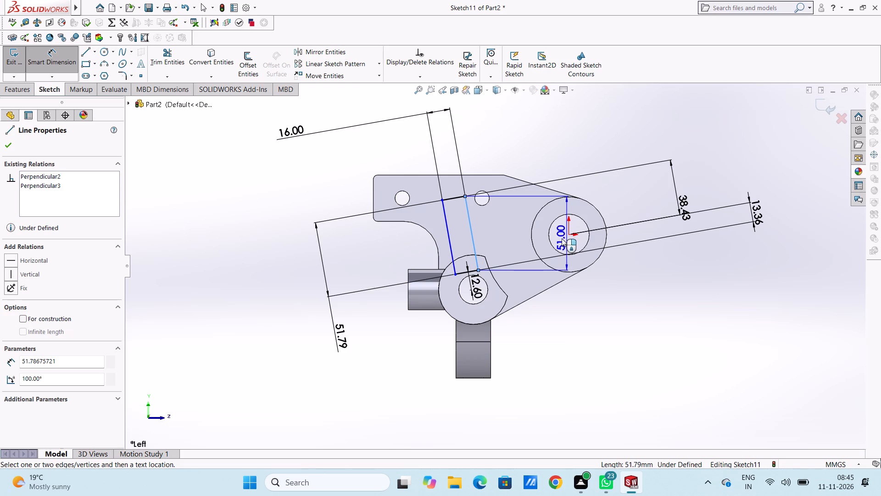
left_click(569, 235)
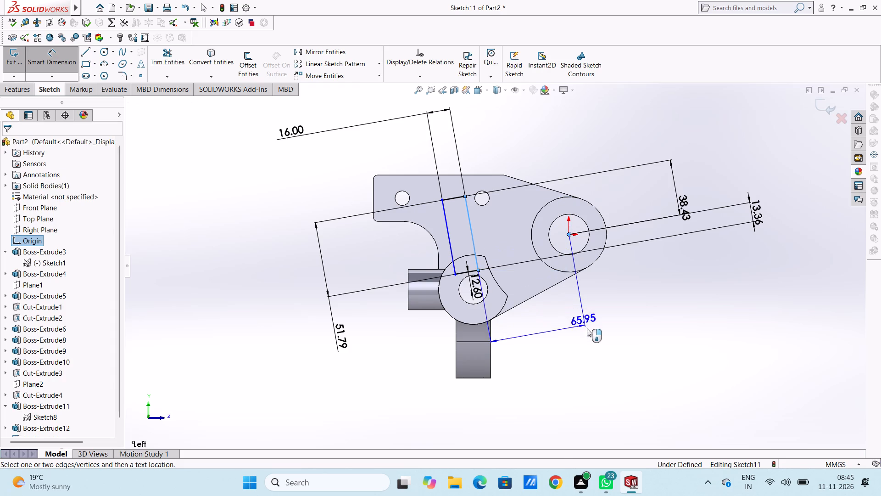
left_click(587, 330)
left_click(551, 318)
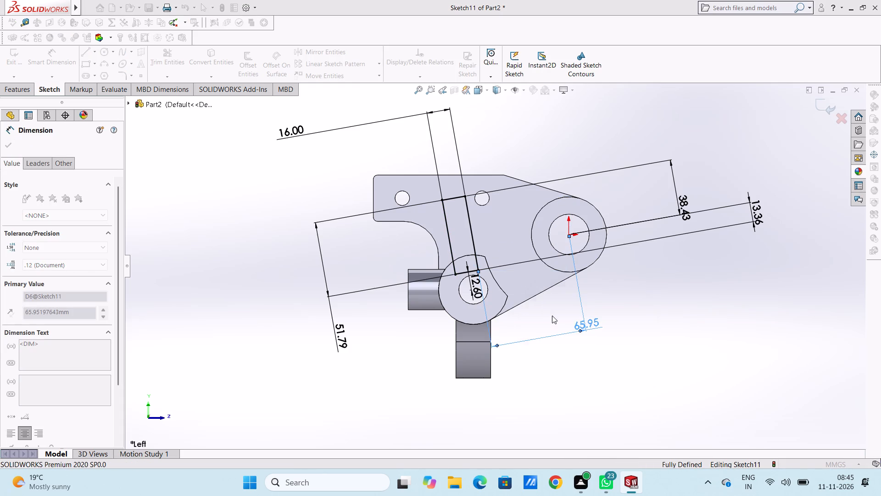
left_click(552, 313)
Extrude the slanted rectangle as a blind boss 33 mm deep from the bracket face, merged with the body.
middle_click_drag(537, 161, 575, 182)
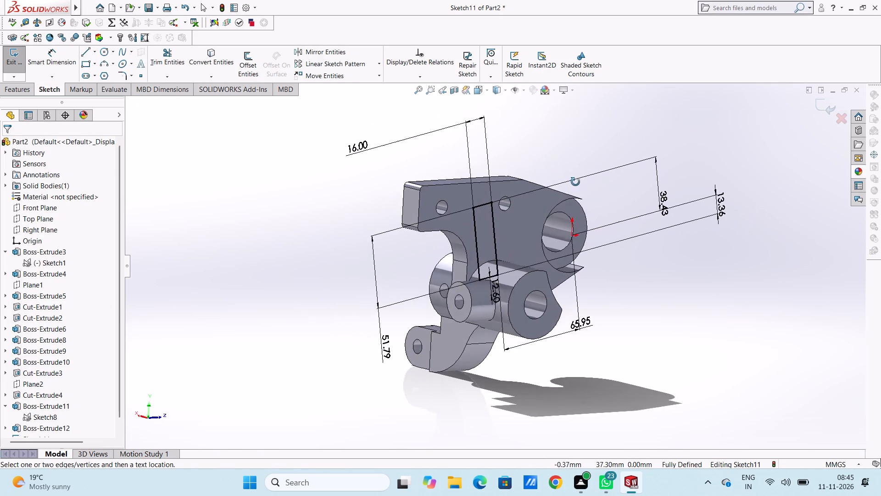
middle_click_drag(575, 182, 569, 182)
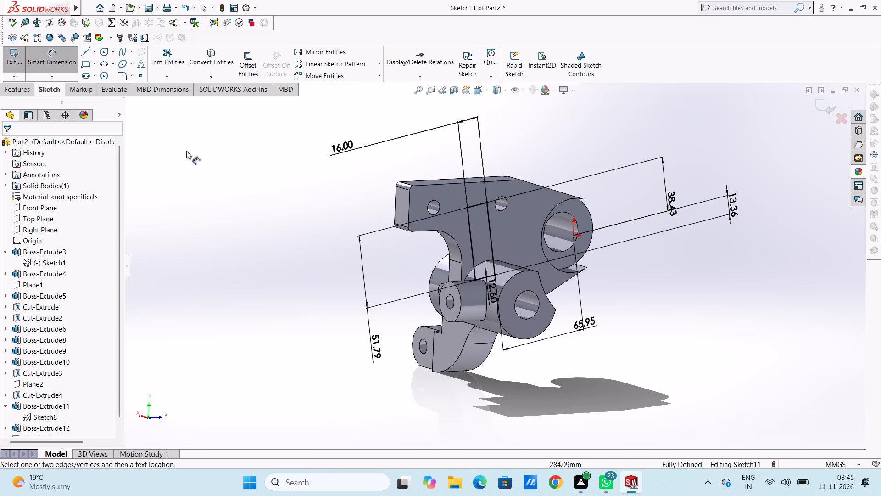
left_click(69, 56)
left_click(18, 96)
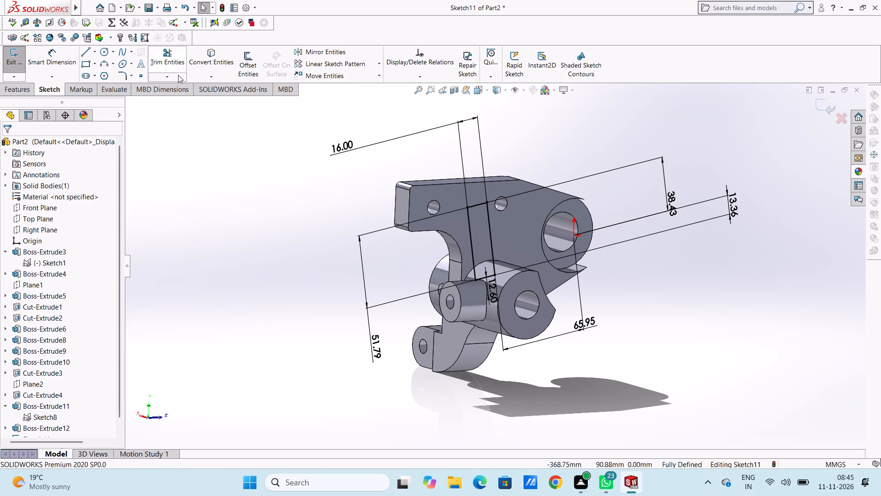
left_click(28, 93)
left_click(16, 69)
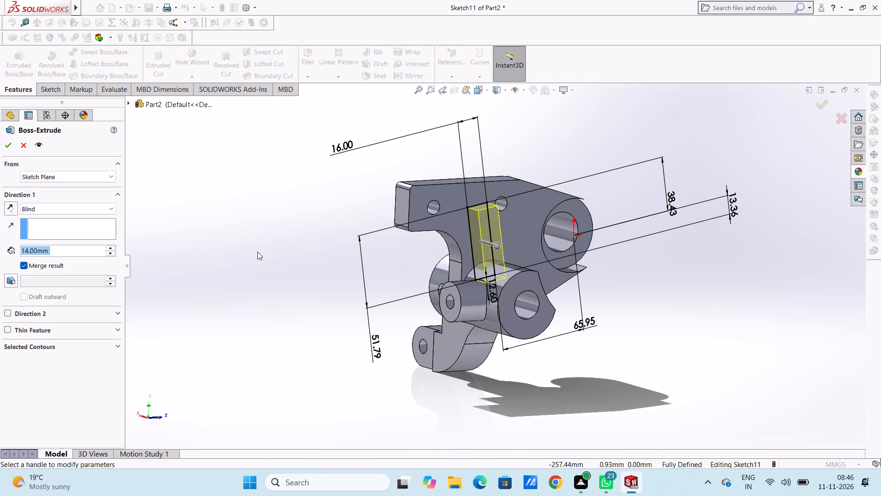
type("33")
key("Return")
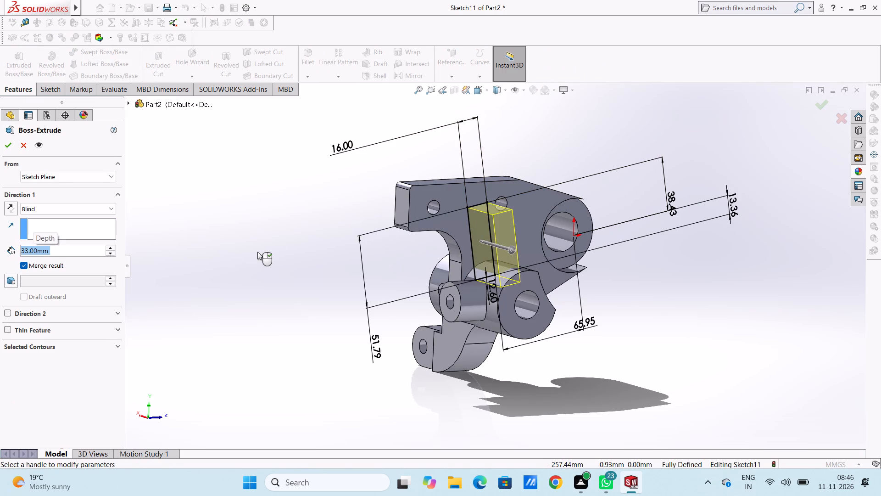
left_click(7, 145)
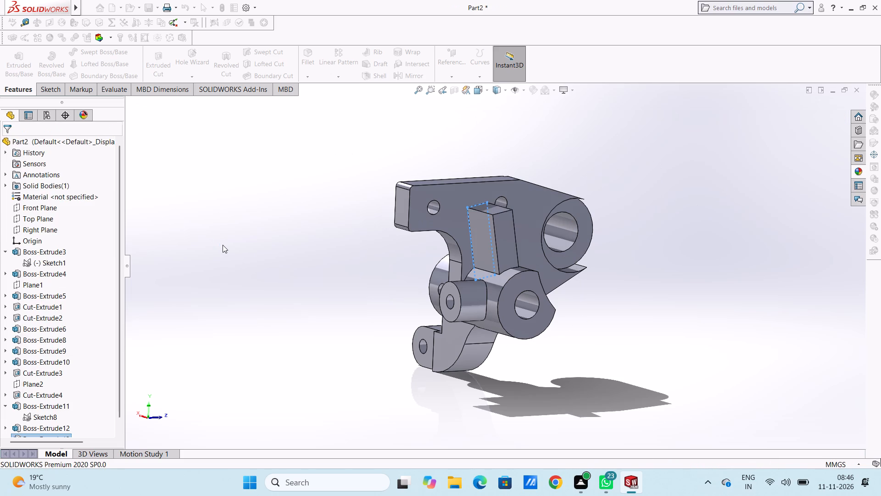
left_click(223, 245)
Start a sketch on the back-facing rectangular face of the slanted block above the lower boss.
middle_click_drag(252, 256, 281, 268)
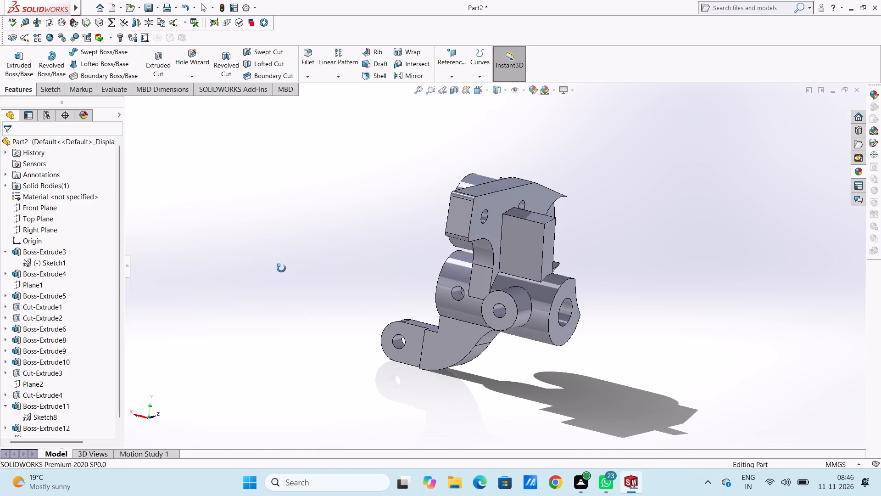
middle_click_drag(281, 268, 283, 268)
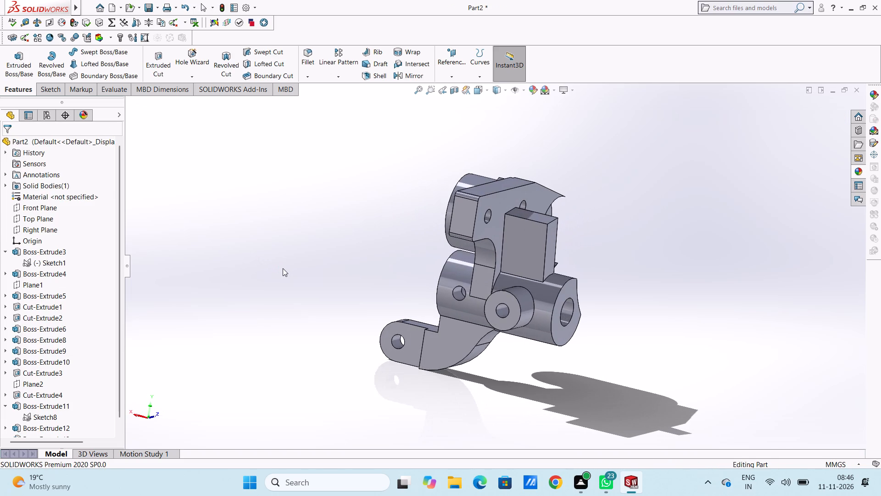
key("ctrl+2")
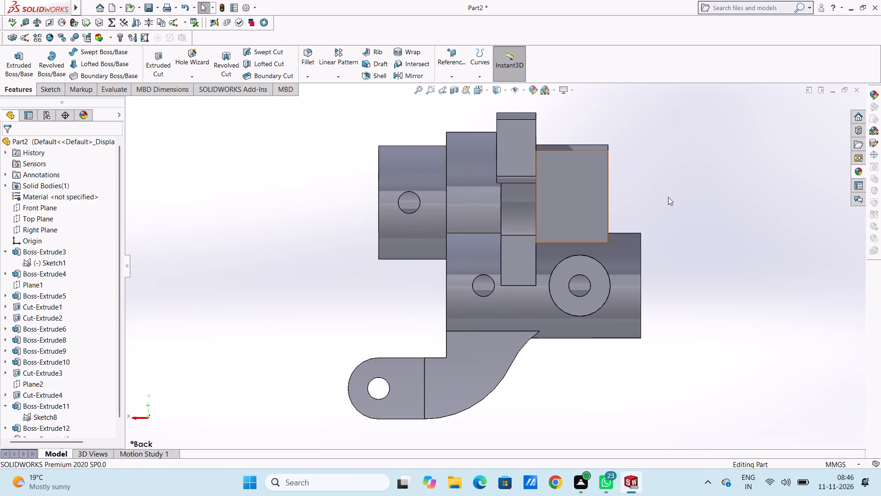
scroll(650, 183, "up", 1)
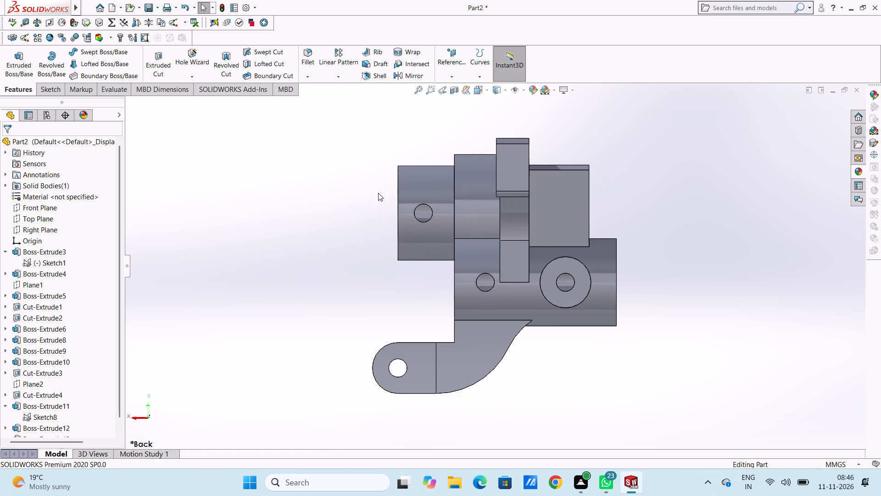
left_click(565, 194)
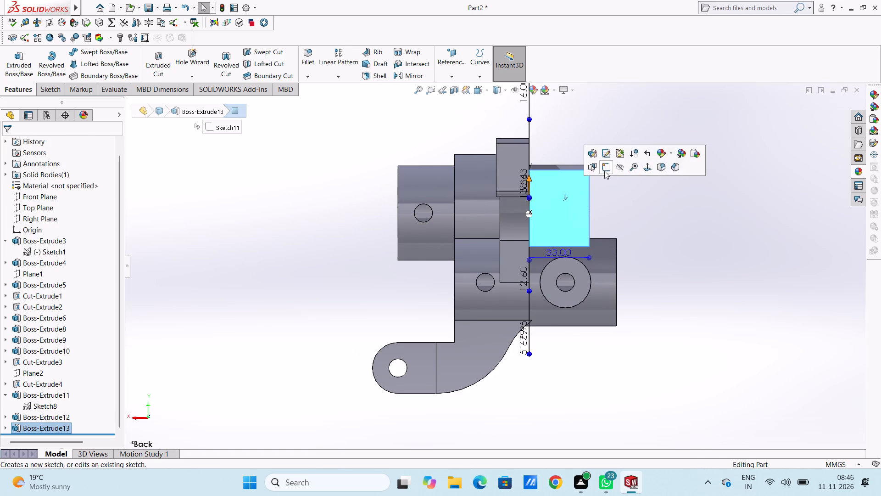
left_click(604, 169)
left_click(606, 192)
scroll(605, 208, "down", 3)
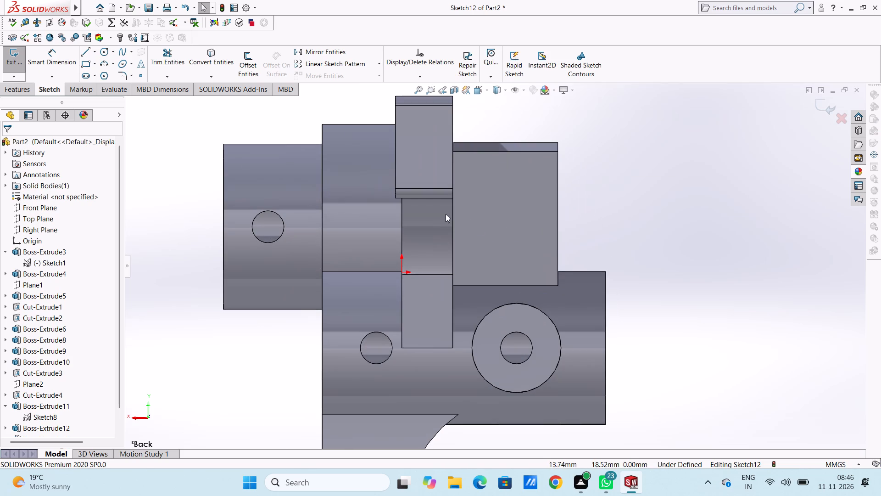
scroll(641, 193, "up", 3)
Sketch a closed right triangle, about 33 by 43 mm, over the block face's outer upper half, its diagonal starting at the bracket-side upper corner.
middle_click_drag(594, 200, 540, 208)
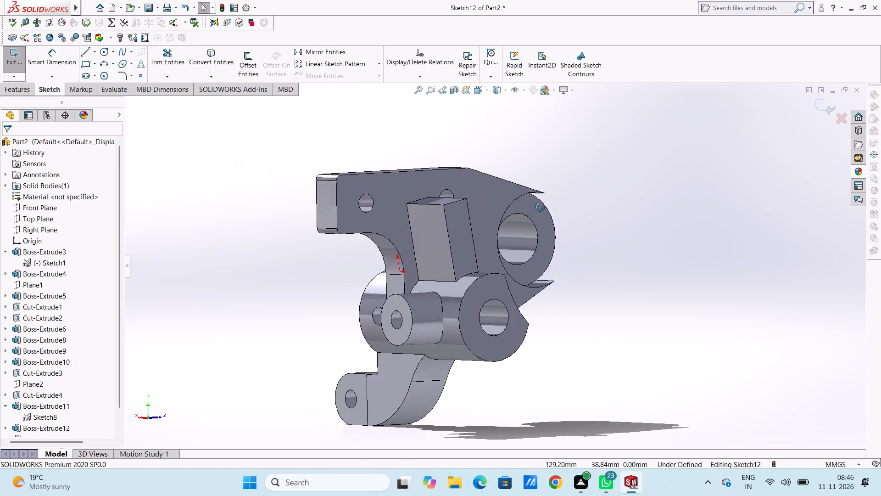
middle_click_drag(540, 208, 537, 209)
middle_click_drag(537, 209, 572, 206)
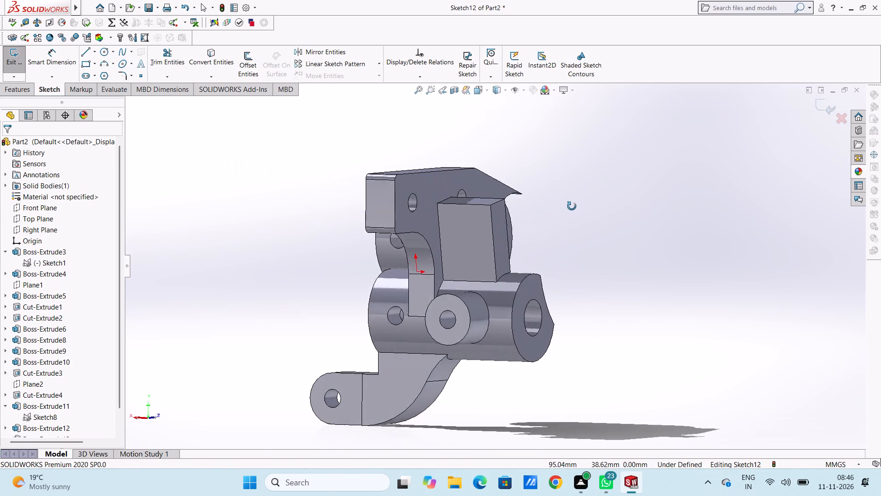
middle_click_drag(572, 206, 589, 205)
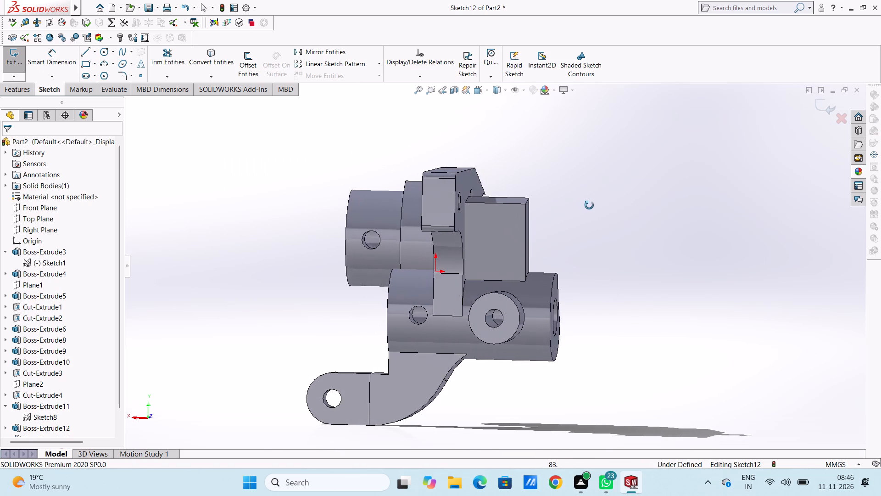
middle_click_drag(589, 205, 577, 207)
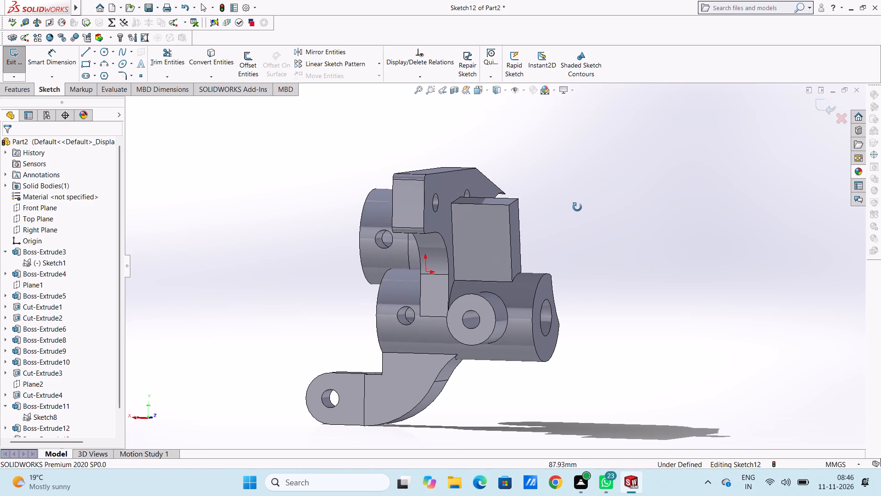
middle_click_drag(577, 207, 578, 207)
middle_click_drag(598, 231, 612, 212)
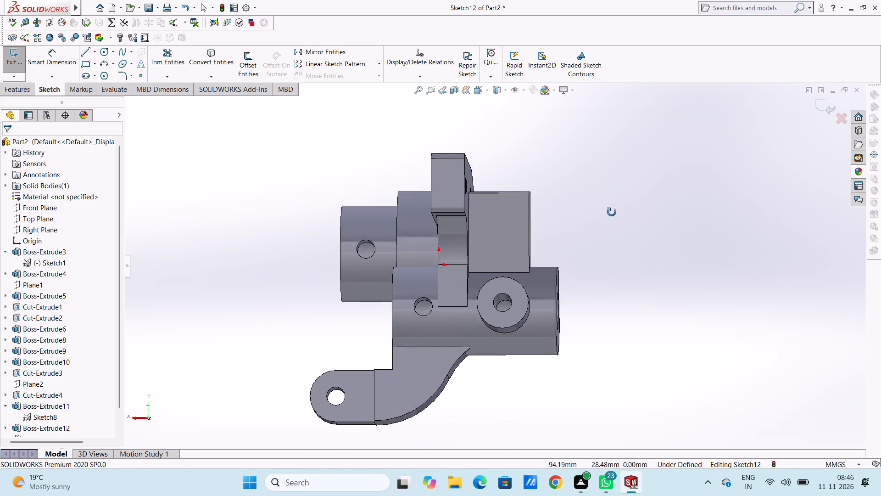
middle_click_drag(612, 212, 608, 215)
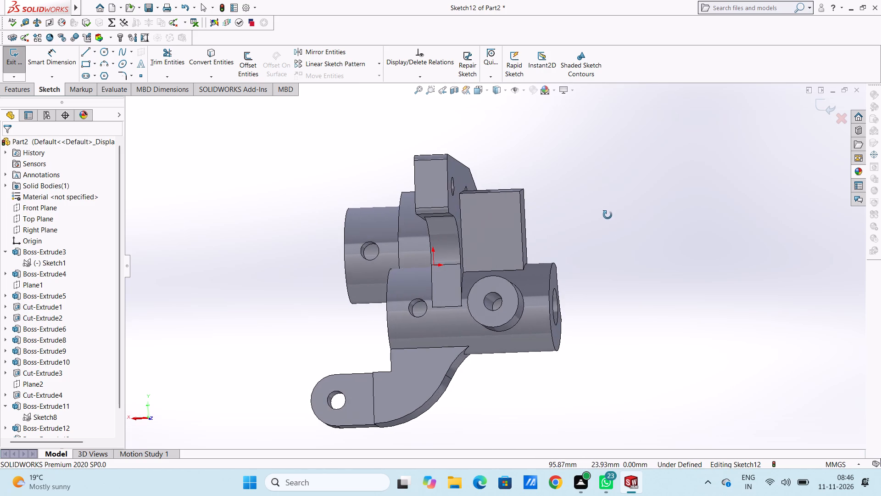
middle_click_drag(608, 215, 609, 216)
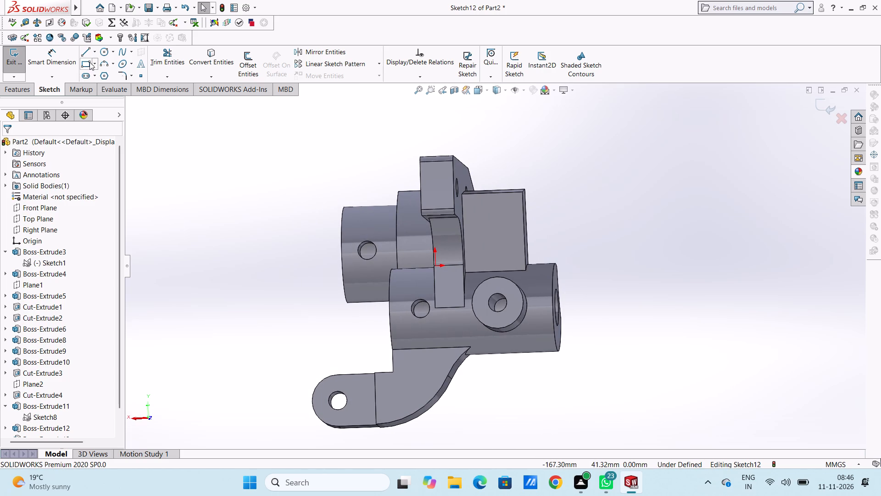
left_click(89, 55)
scroll(473, 198, "down", 3)
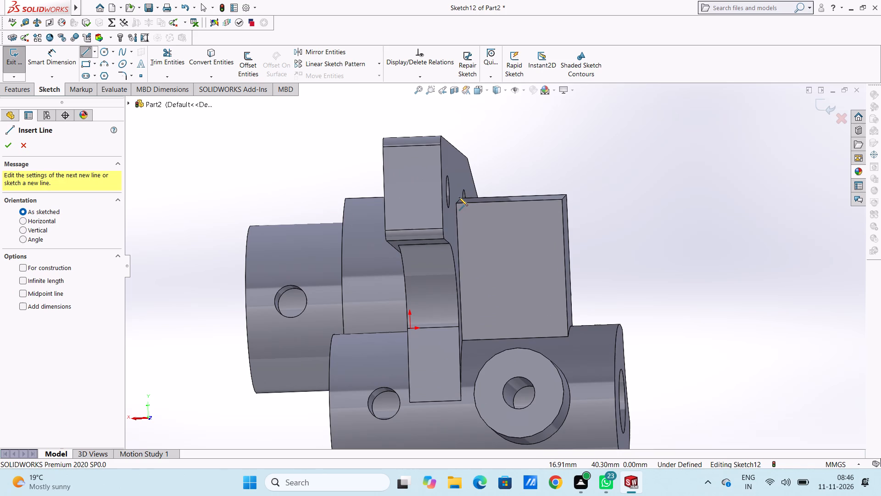
middle_click_drag(469, 200, 473, 215)
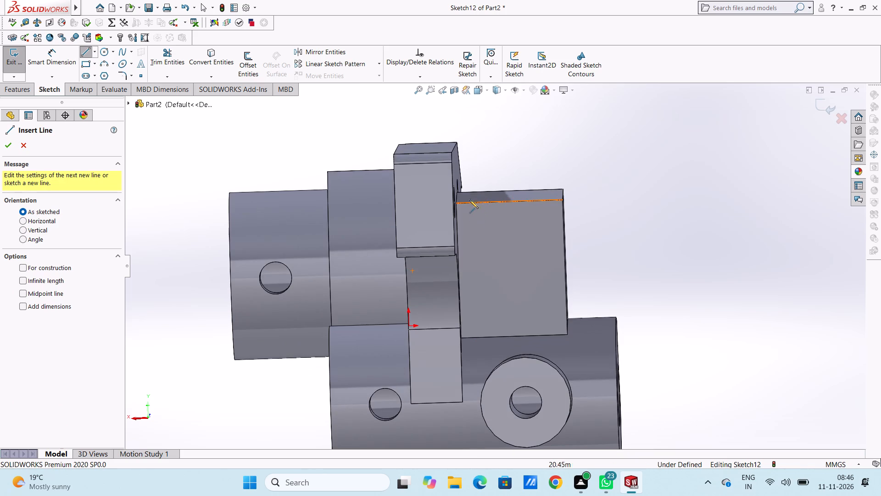
middle_click_drag(460, 205, 452, 221)
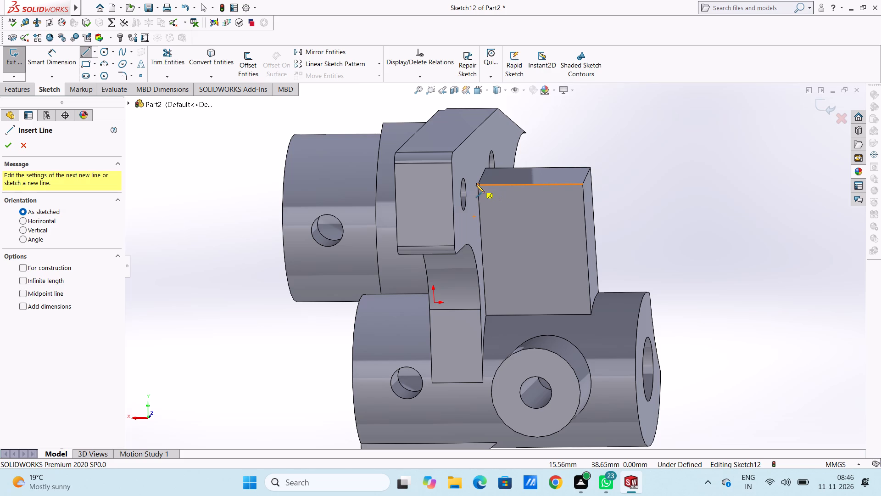
left_click(476, 184)
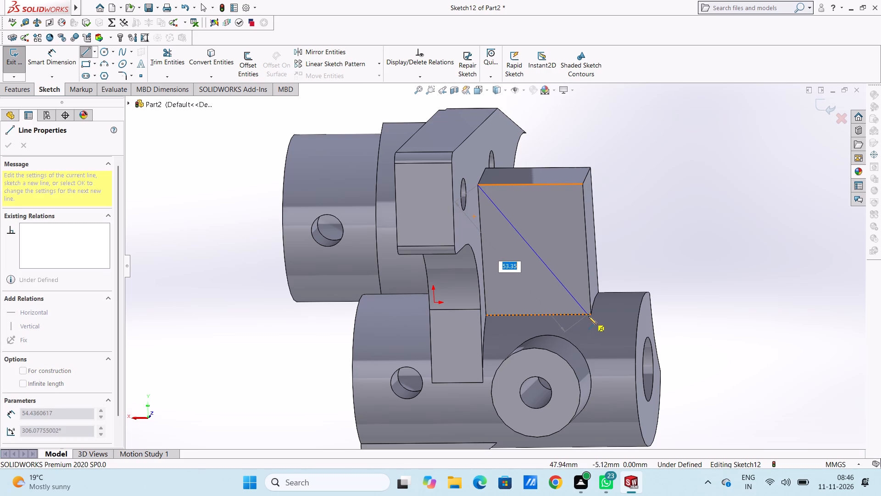
left_click(591, 314)
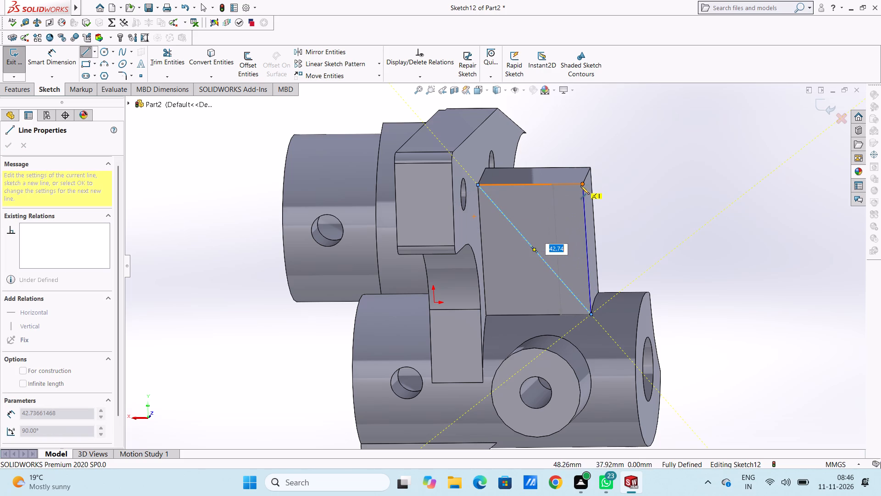
left_click(583, 183)
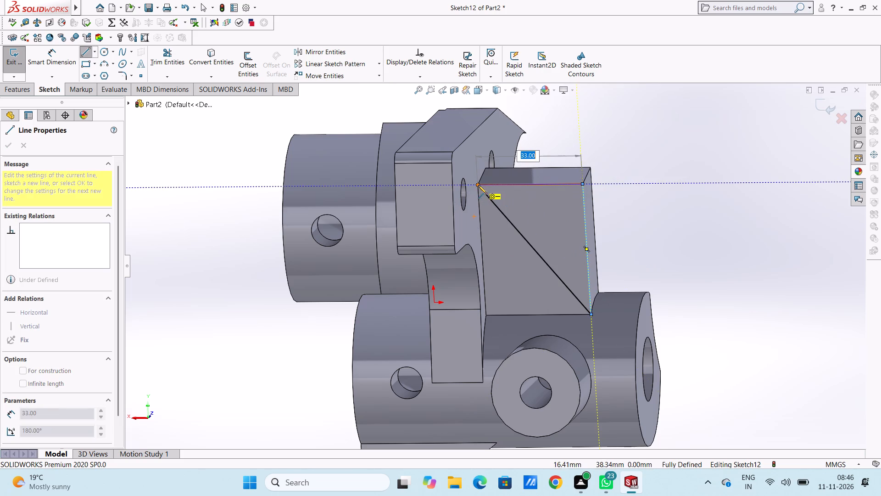
left_click(477, 185)
right_click(673, 124)
left_click(687, 134)
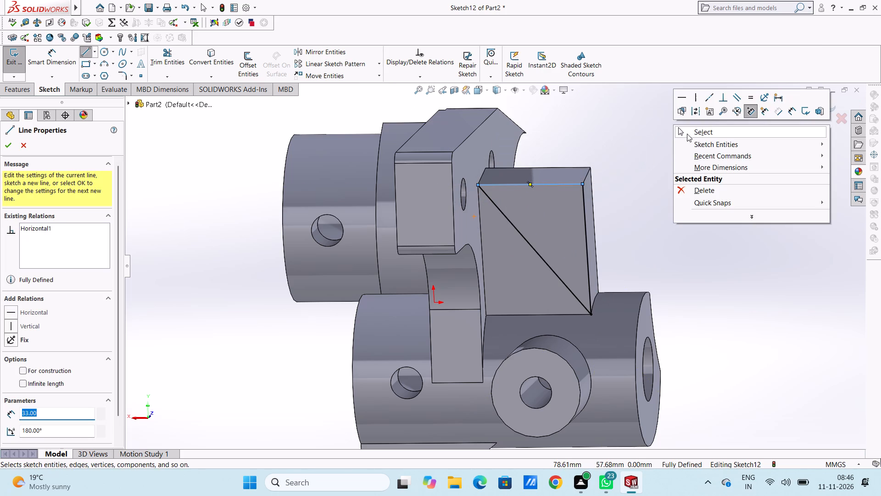
left_click(680, 140)
Cut-extrude the triangle as a blind cut 33 mm deep through the block, leaving a triangular rib.
scroll(642, 220, "up", 1)
middle_click_drag(608, 241, 613, 215)
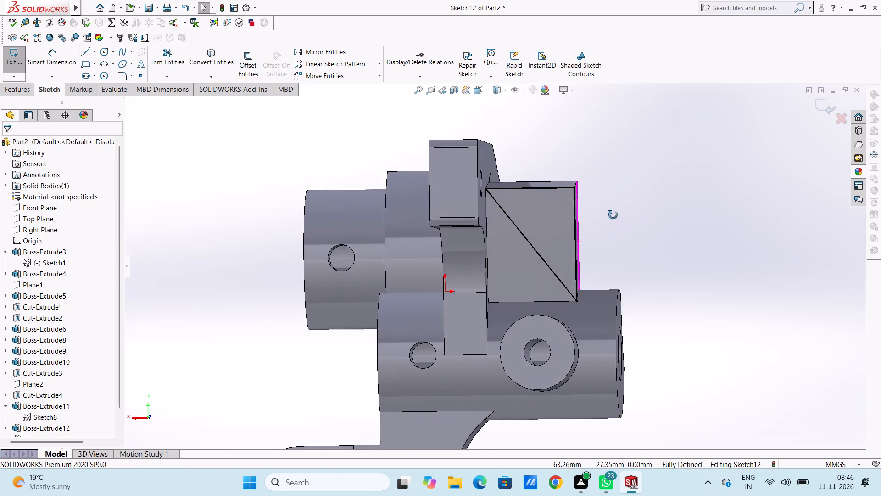
middle_click_drag(613, 215, 584, 224)
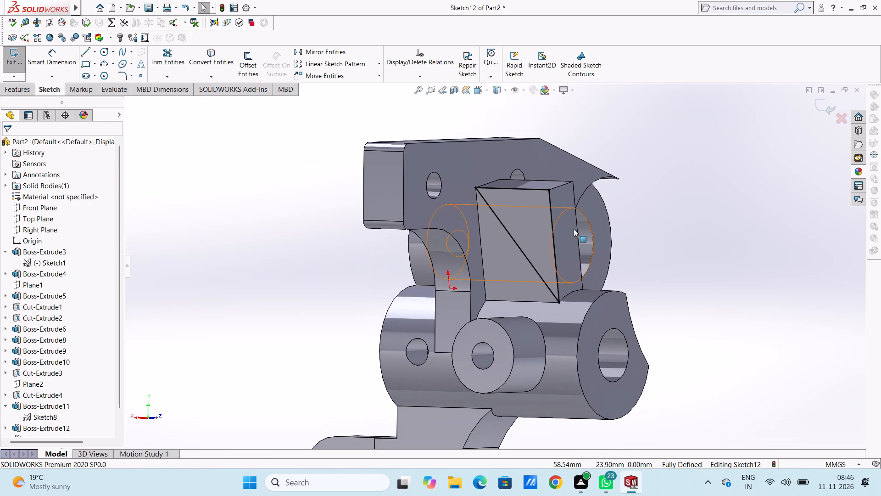
scroll(679, 227, "down", 1)
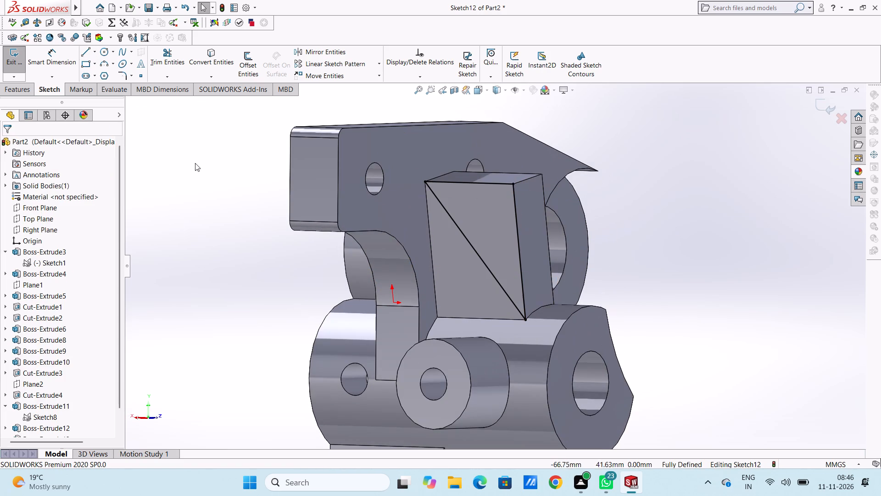
left_click(24, 90)
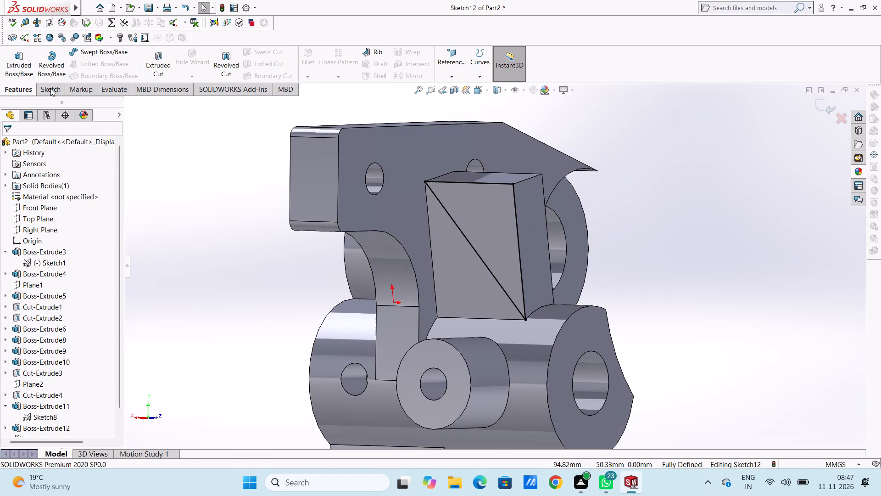
left_click(156, 60)
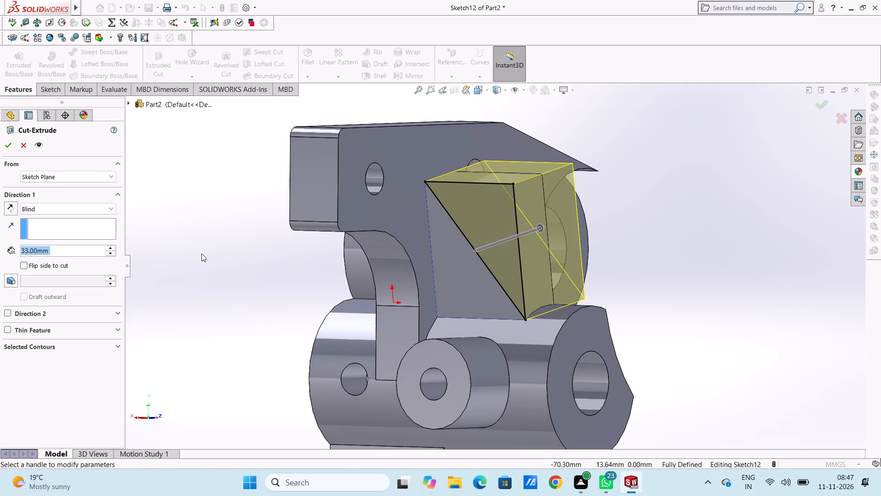
left_click(8, 144)
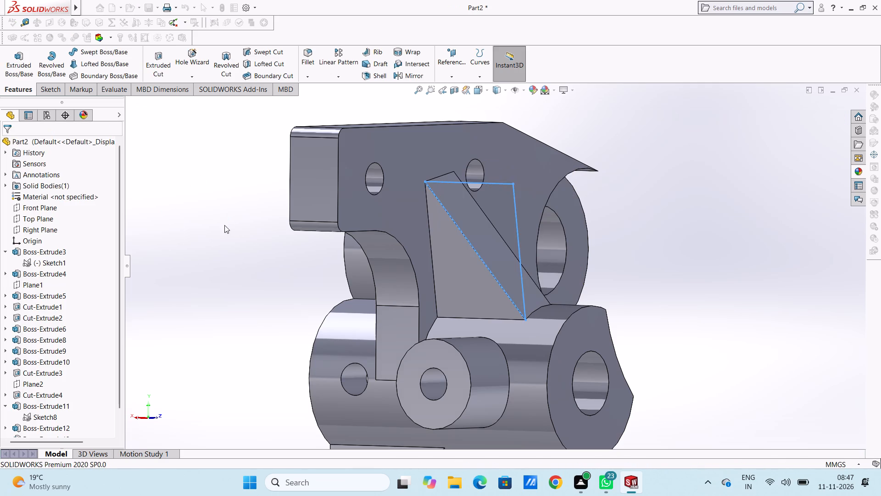
Examine the triangular rib and where it meets the bracket face and lower boss from several sides.
left_click(220, 225)
middle_click_drag(220, 228, 242, 226)
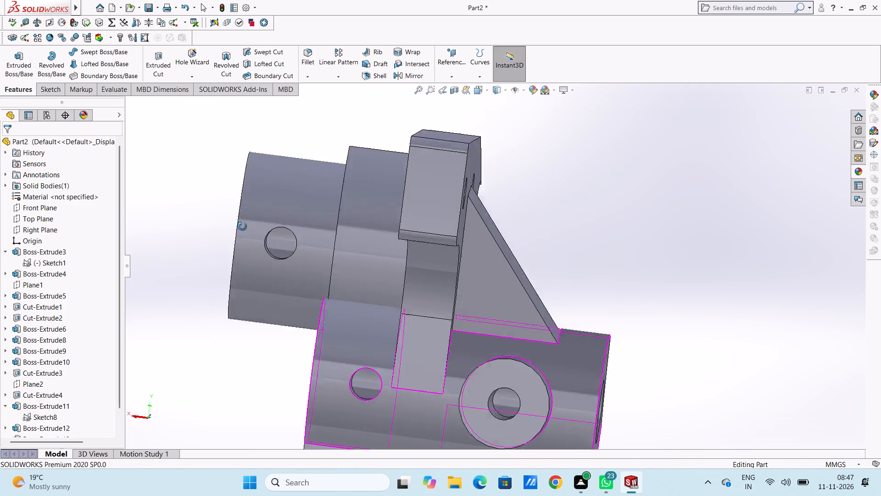
middle_click_drag(242, 226, 210, 231)
scroll(240, 265, "up", 3)
middle_click_drag(262, 261, 206, 226)
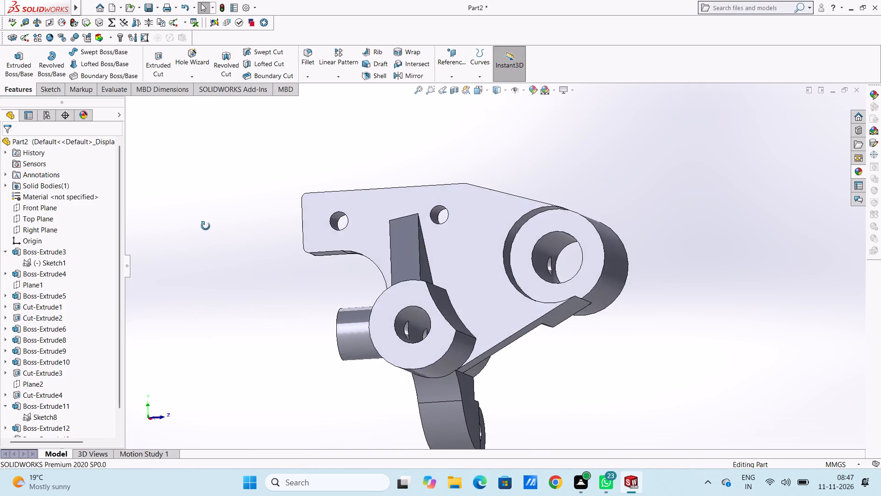
middle_click_drag(206, 226, 276, 267)
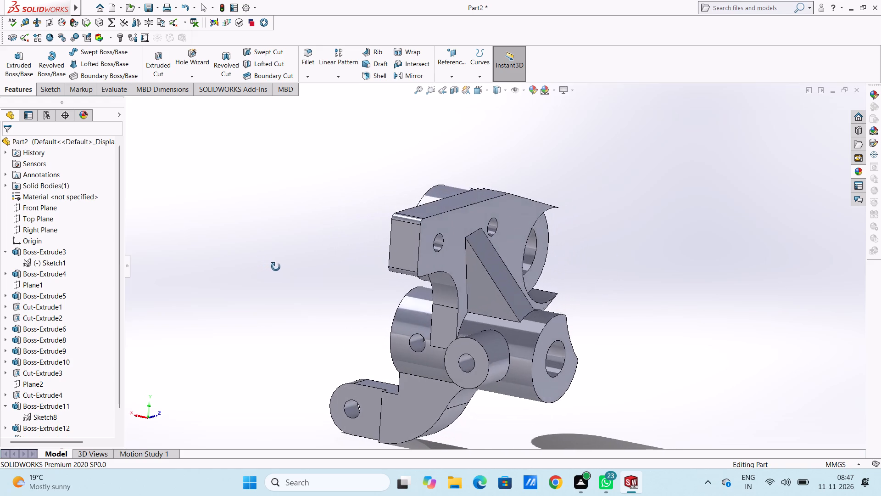
middle_click_drag(276, 267, 287, 317)
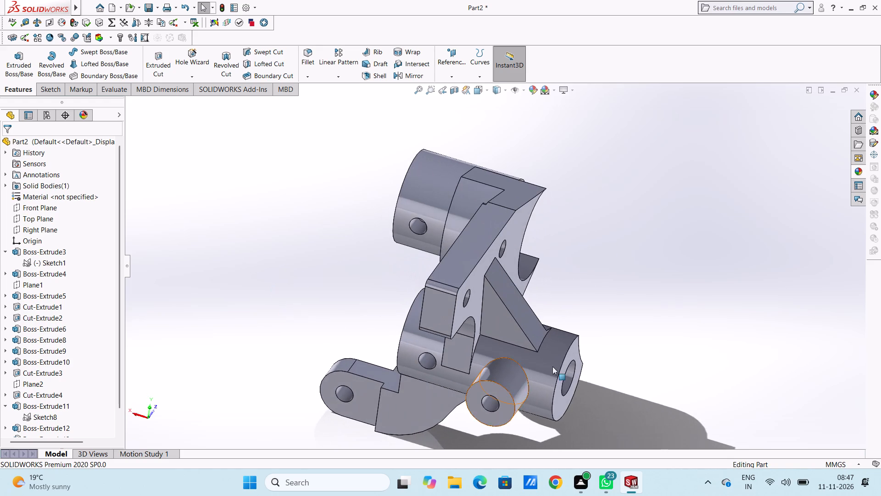
scroll(573, 361, "down", 5)
middle_click_drag(538, 229, 538, 288)
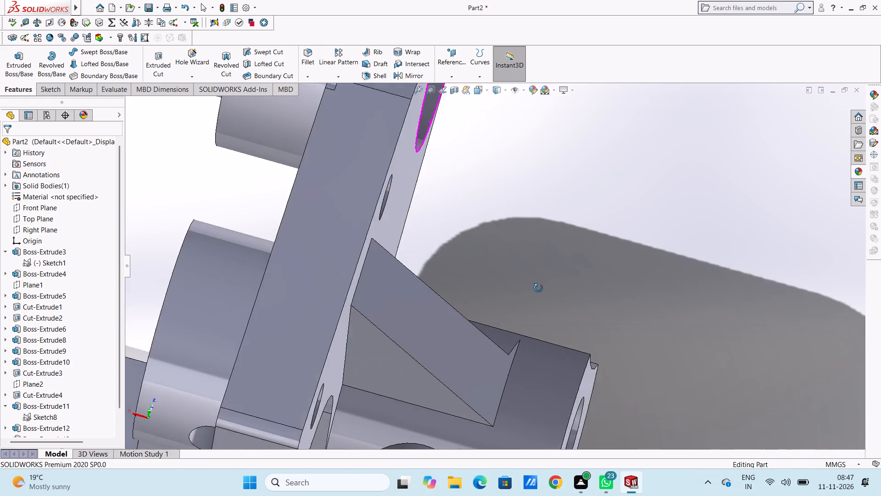
middle_click_drag(538, 288, 536, 212)
scroll(558, 220, "up", 5)
middle_click_drag(574, 259, 546, 222)
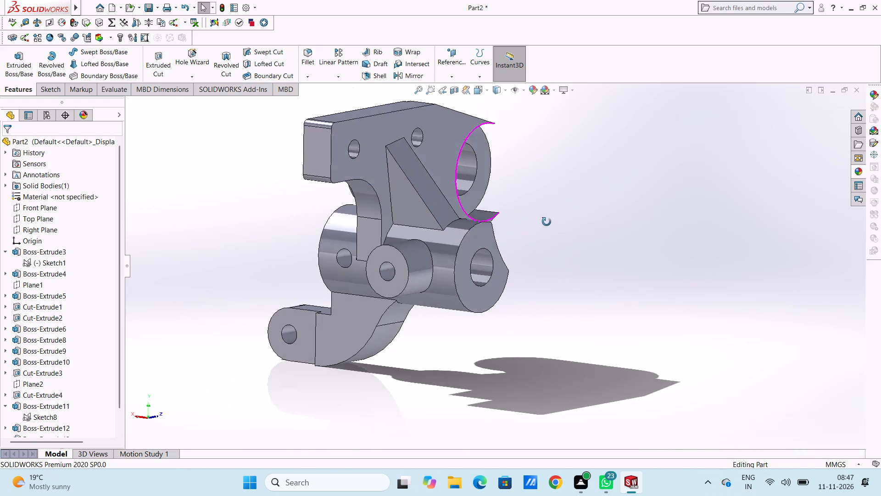
middle_click_drag(546, 222, 545, 222)
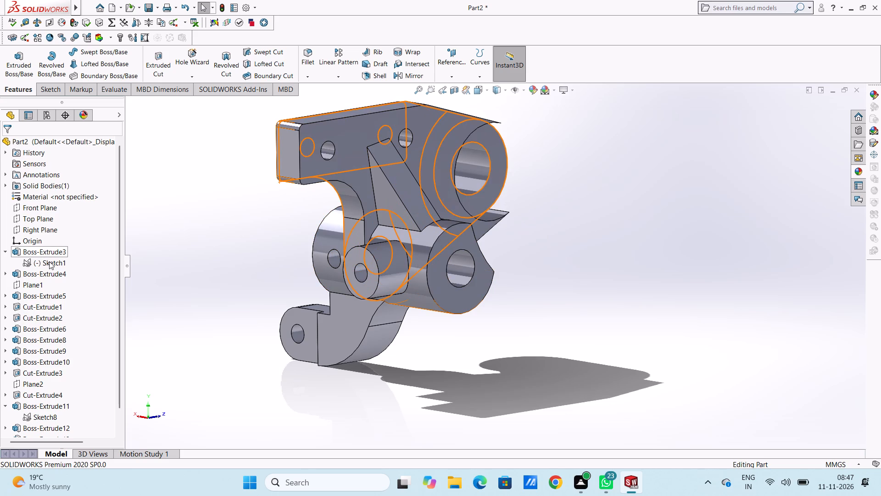
Boss-extrude the lower boss's ring region of Sketch1 blind to 64 mm in the reversed direction, beneath the triangular rib, merging the result.
left_click(49, 261)
left_click(22, 64)
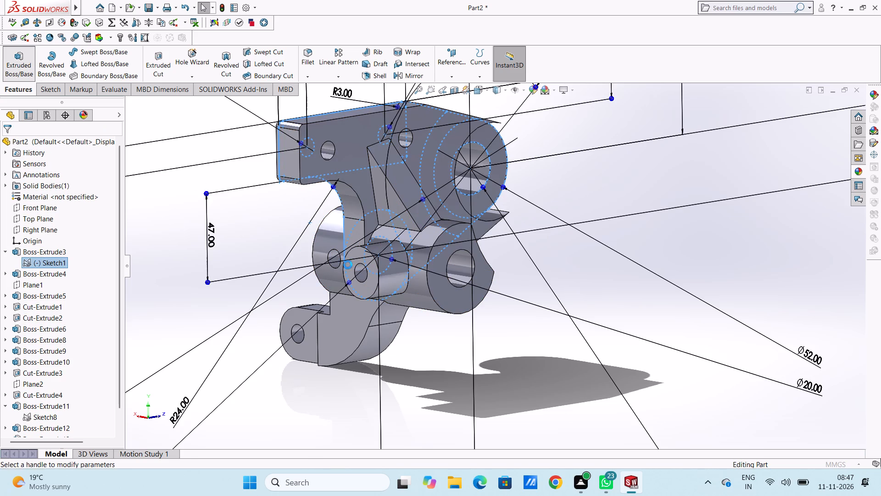
scroll(433, 234, "down", 4)
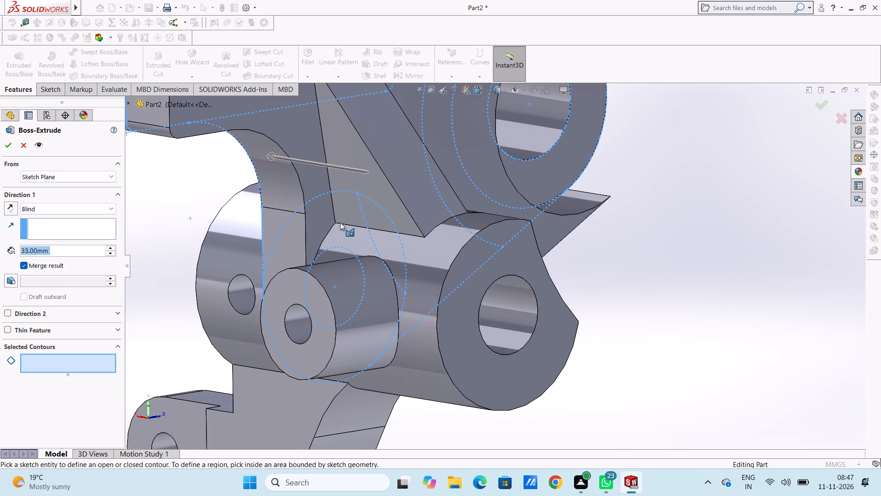
left_click(340, 222)
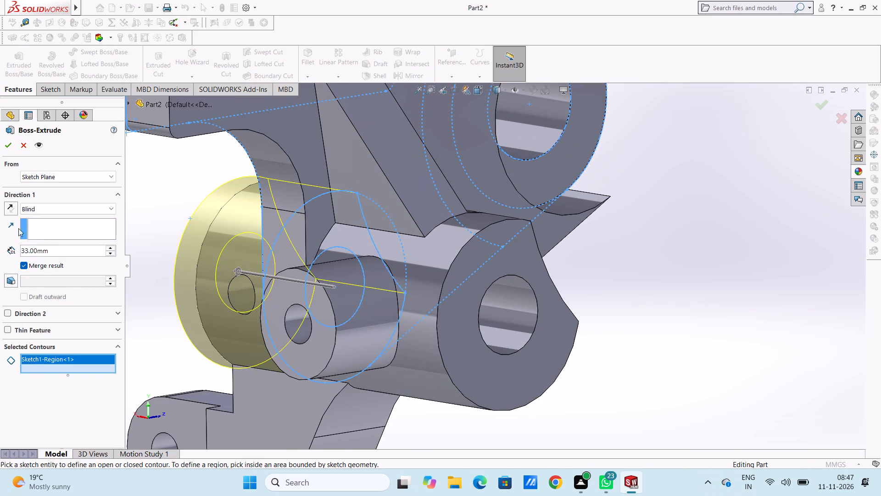
left_click(14, 207)
scroll(186, 227, "up", 3)
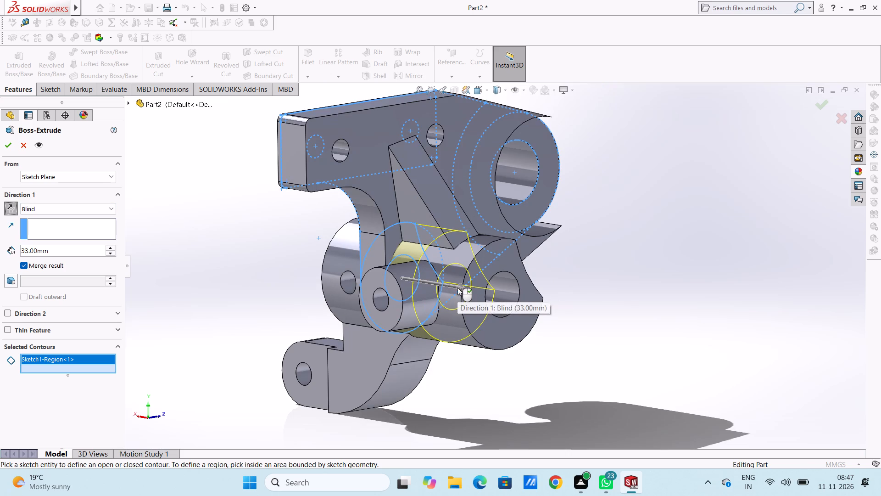
left_click_drag(457, 287, 487, 300)
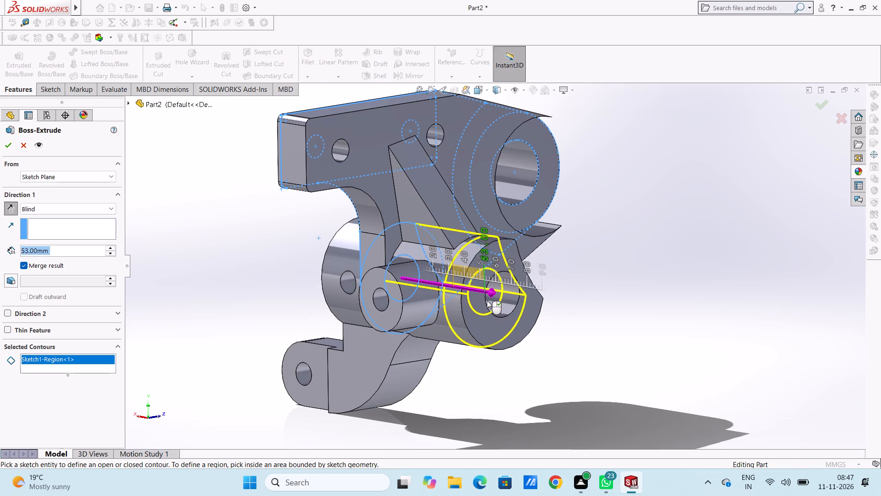
left_click_drag(487, 300, 503, 308)
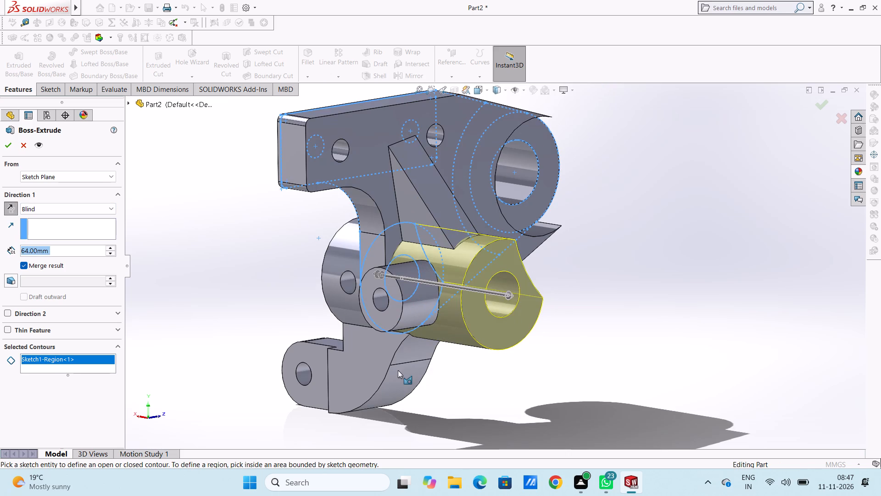
left_click(10, 148)
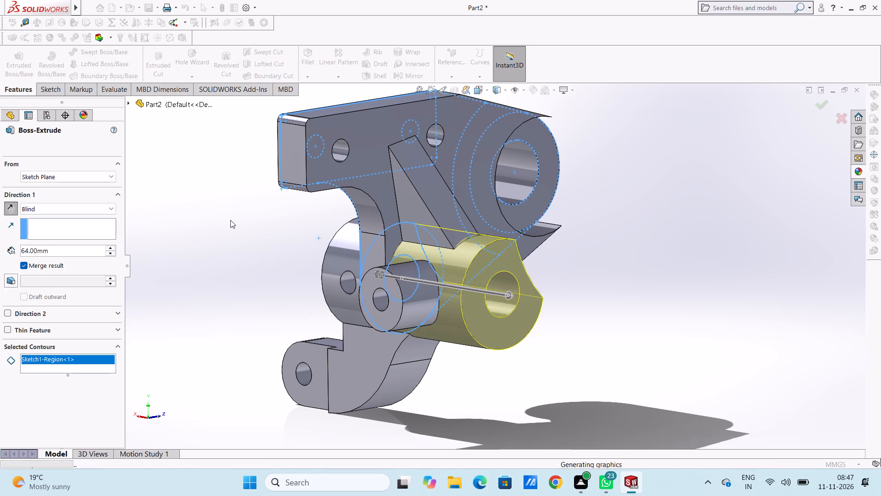
left_click(231, 220)
Examine the extruded lower boss and its junction with the triangular rib and bracket from several sides.
middle_click_drag(233, 221, 237, 332)
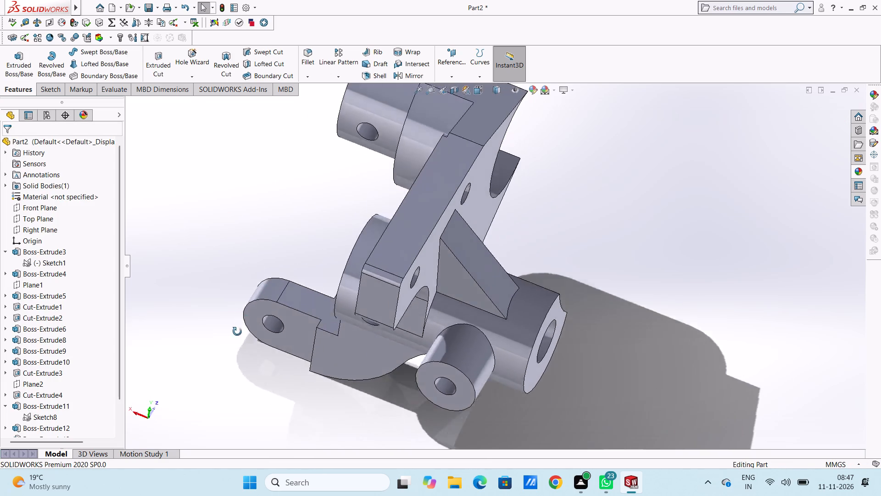
middle_click_drag(237, 332, 234, 251)
scroll(275, 268, "up", 5)
middle_click_drag(306, 303, 334, 232)
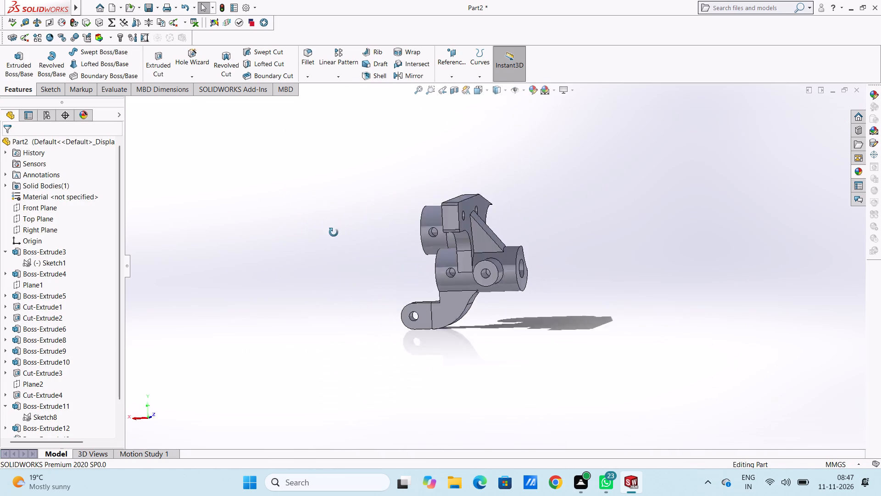
middle_click_drag(334, 232, 264, 254)
scroll(428, 242, "down", 4)
middle_click_drag(547, 253, 531, 295)
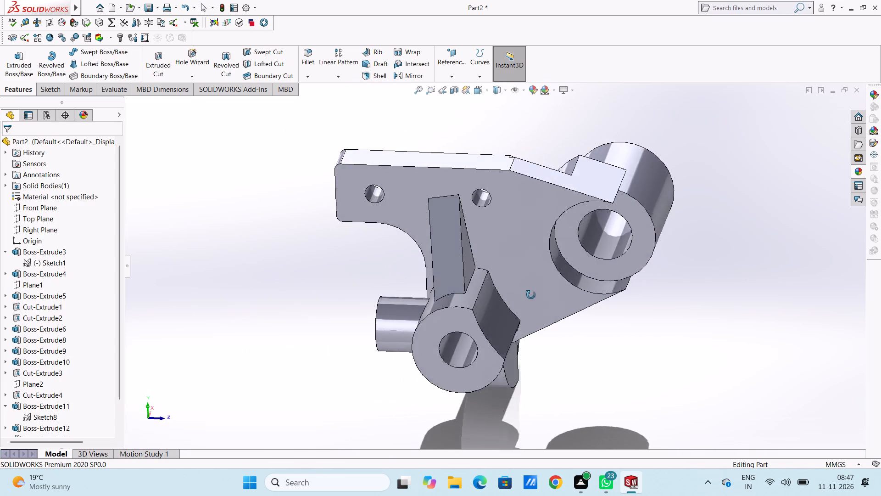
middle_click_drag(531, 295, 541, 285)
scroll(477, 287, "up", 4)
middle_click_drag(344, 251, 360, 286)
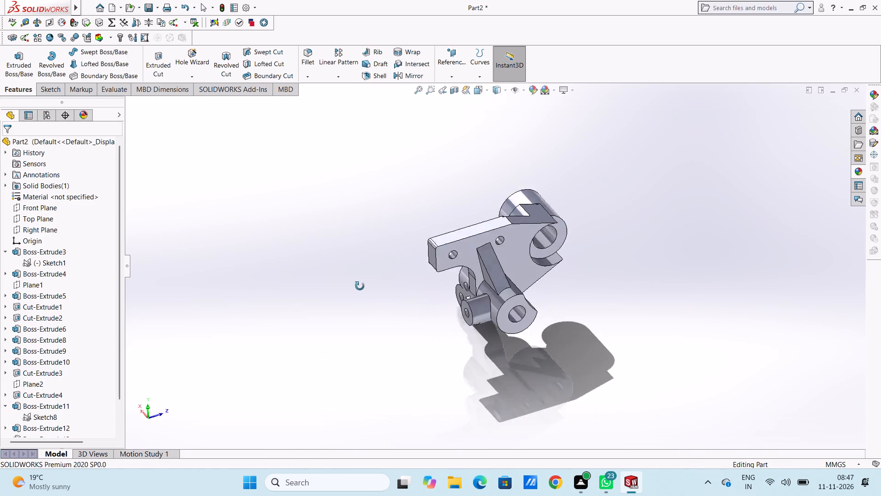
middle_click_drag(360, 286, 413, 264)
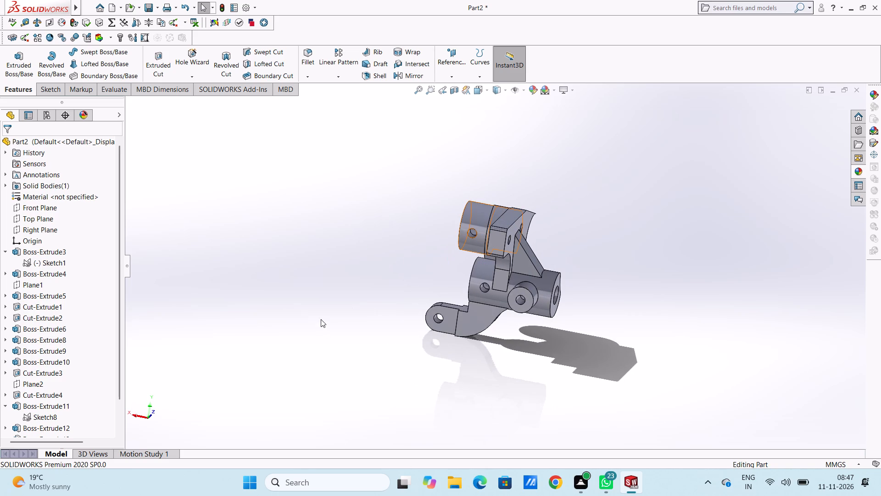
middle_click_drag(376, 273, 350, 261)
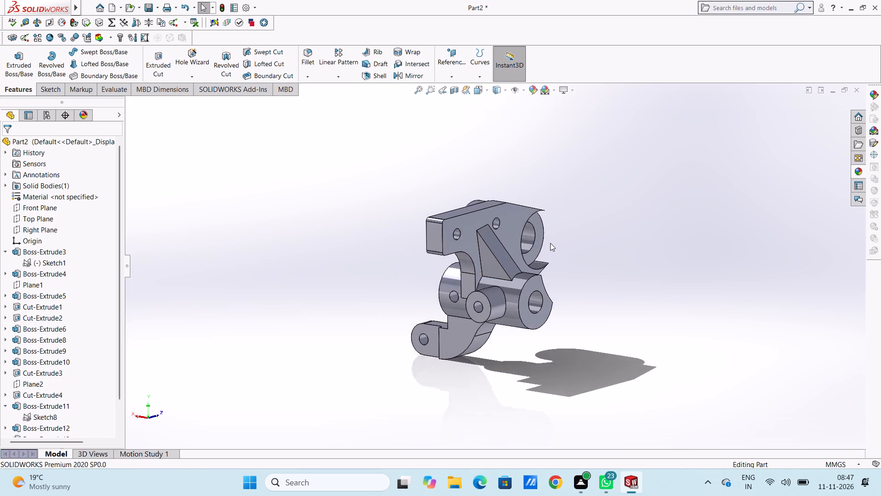
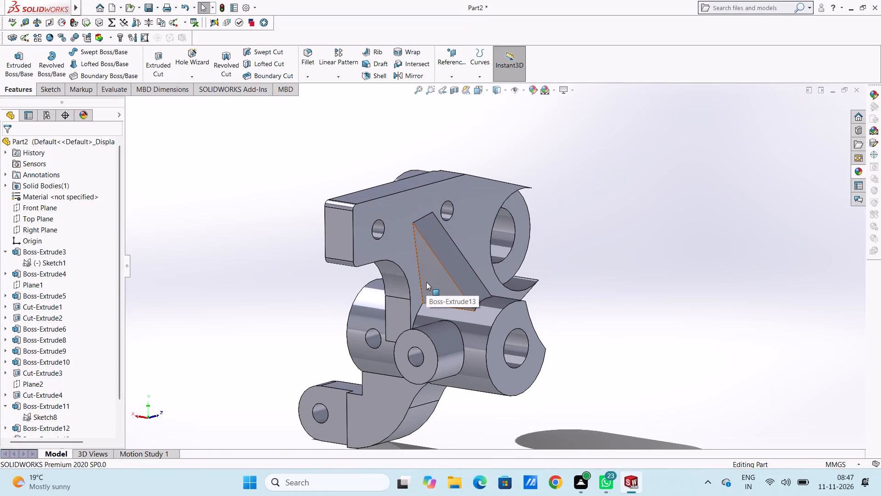
Start a 1 mm symmetric fillet on the bracket plate's outline edges, the block's back edge, the arc around the upper boss and the diagonal edge.
left_click(308, 53)
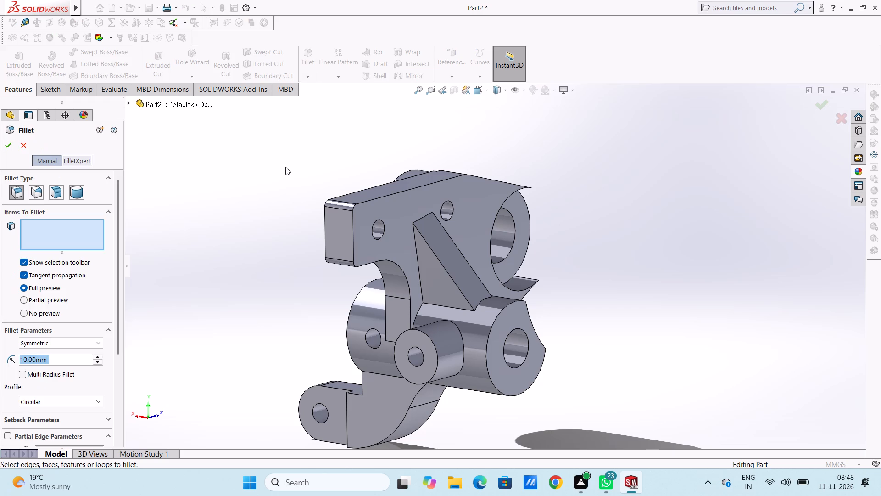
key("1")
key("Return")
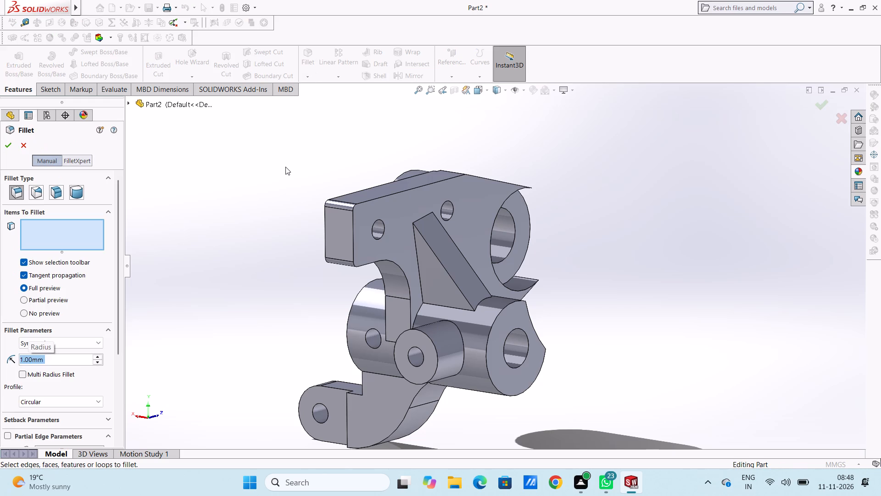
left_click(382, 198)
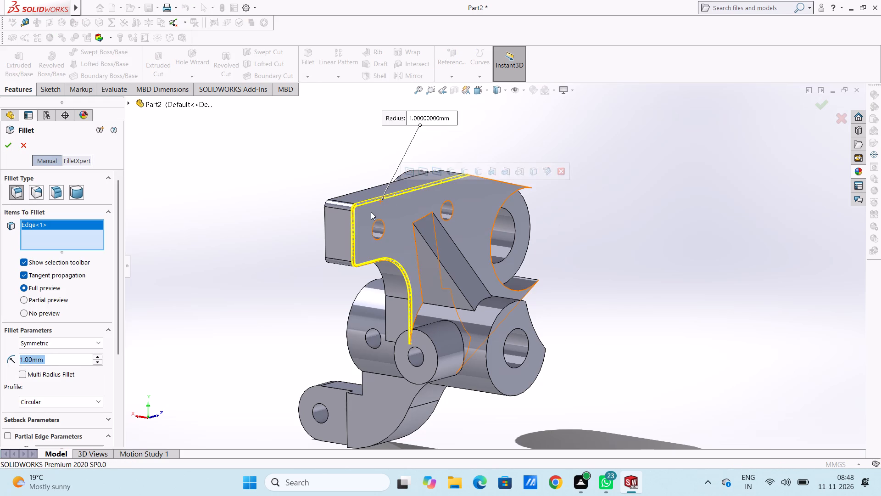
left_click(324, 226)
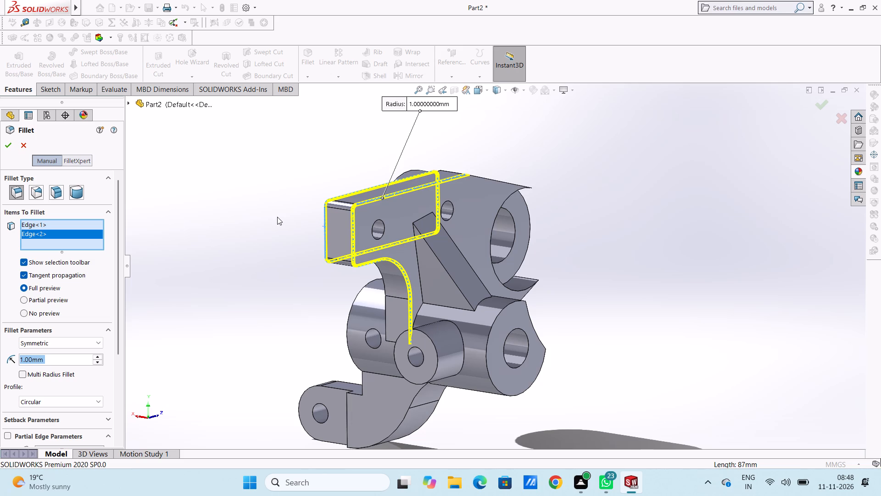
scroll(462, 184, "down", 2)
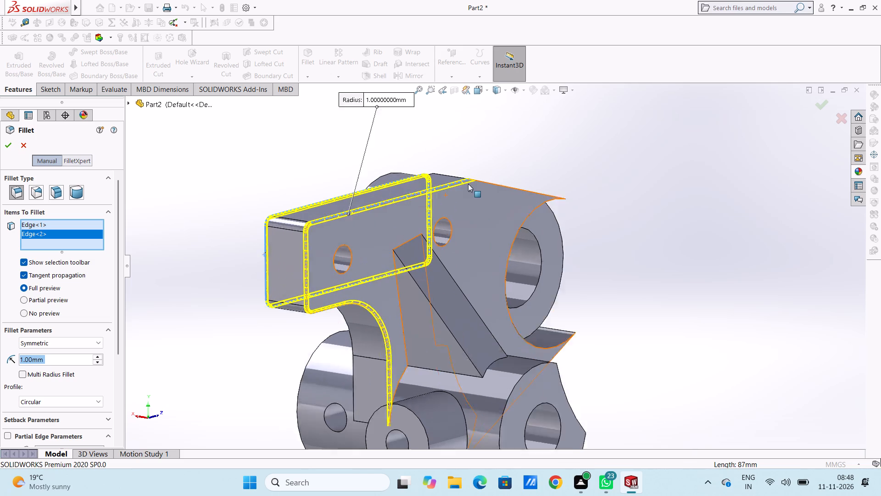
scroll(468, 184, "down", 2)
left_click(497, 191)
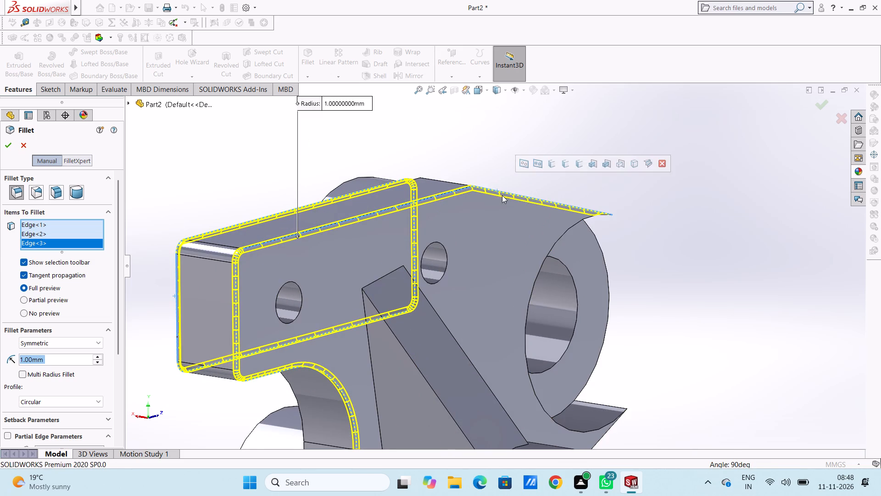
left_click(539, 268)
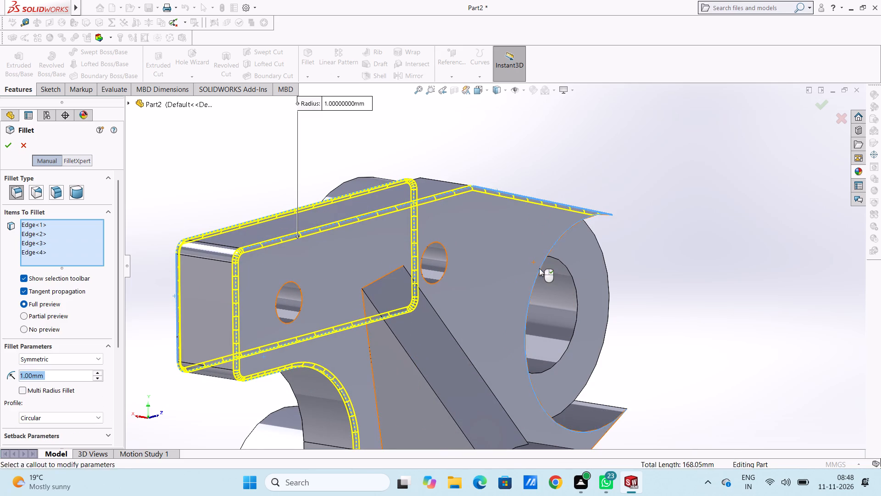
scroll(634, 383, "up", 3)
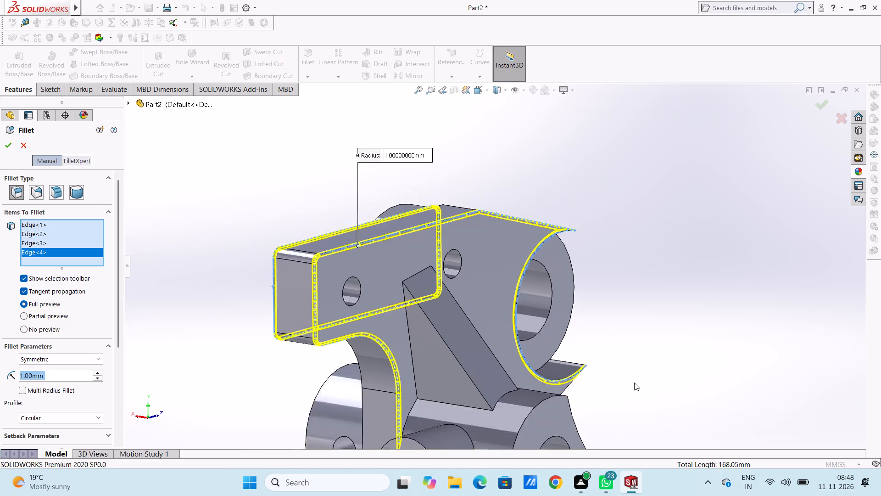
scroll(634, 383, "up", 2)
scroll(486, 403, "down", 2)
middle_click_drag(627, 316, 572, 325)
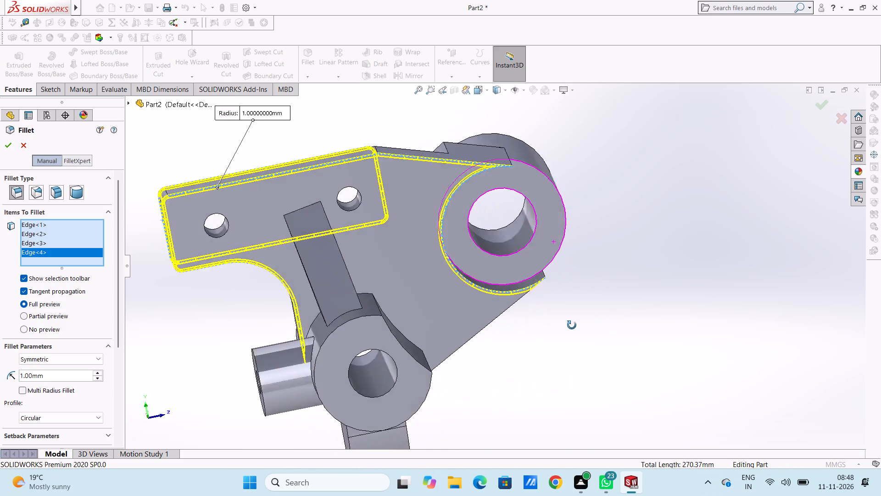
middle_click_drag(572, 325, 567, 326)
left_click(485, 324)
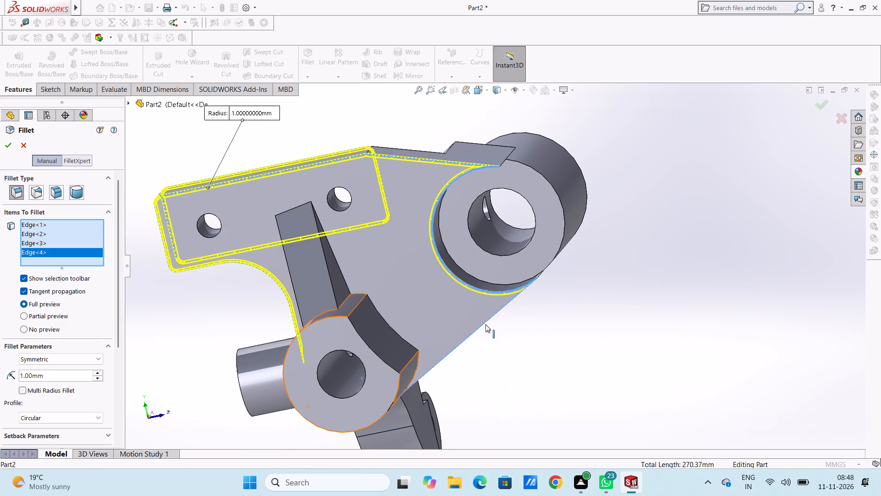
Add the lower arm's two long curved edges, its short ledge edge and the straight edge beside the lug to the 1 mm fillet.
scroll(526, 339, "up", 4)
middle_click_drag(529, 298, 587, 268)
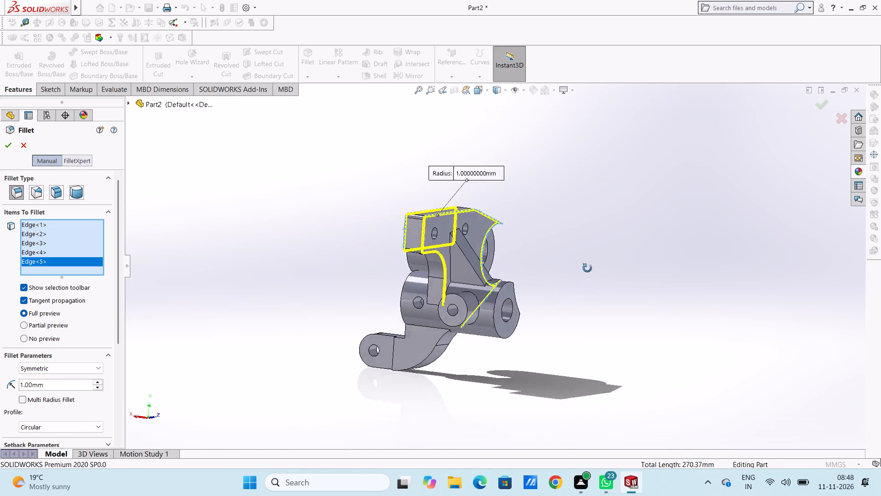
middle_click_drag(587, 268, 641, 286)
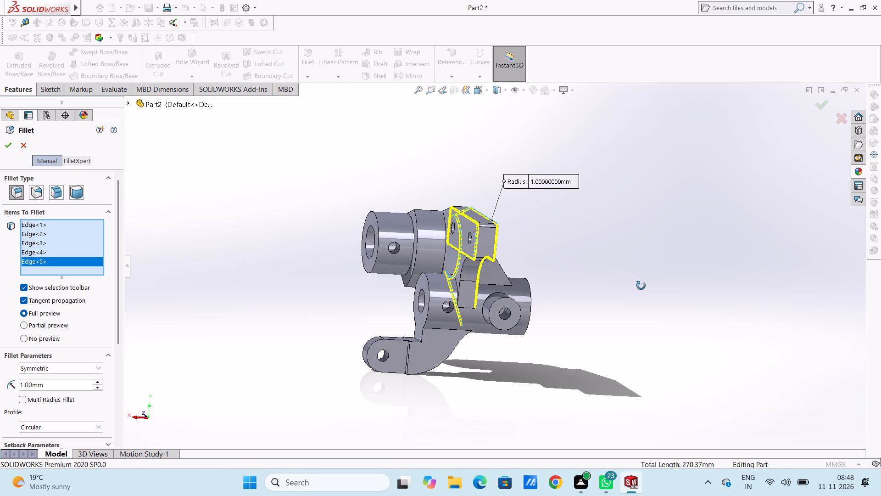
middle_click_drag(641, 286, 642, 287)
scroll(455, 380, "down", 5)
middle_click_drag(420, 265, 433, 275)
scroll(446, 279, "down", 3)
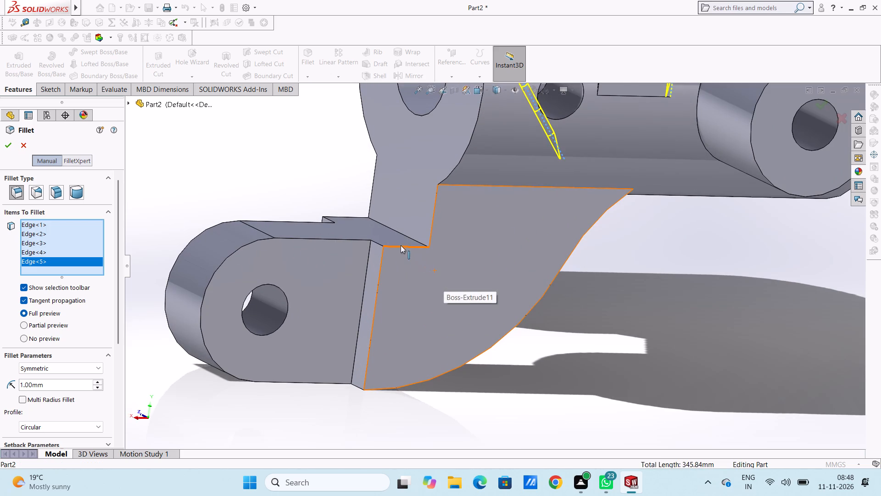
left_click(402, 247)
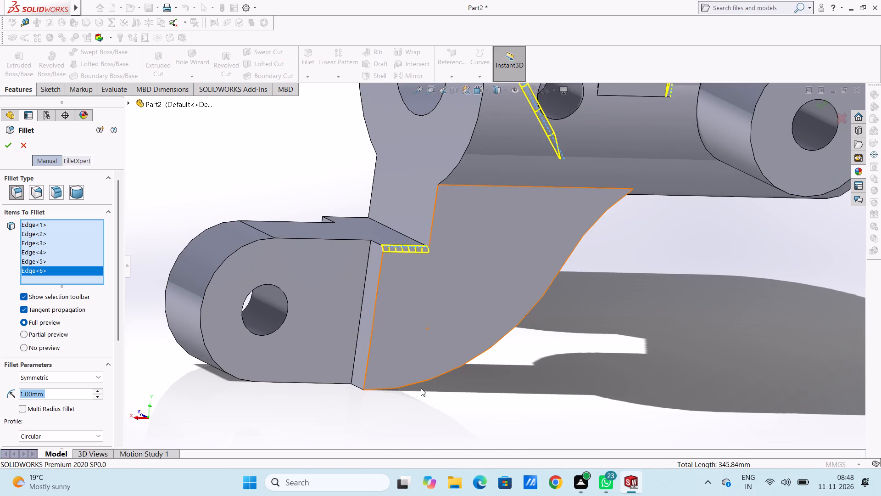
left_click(422, 383)
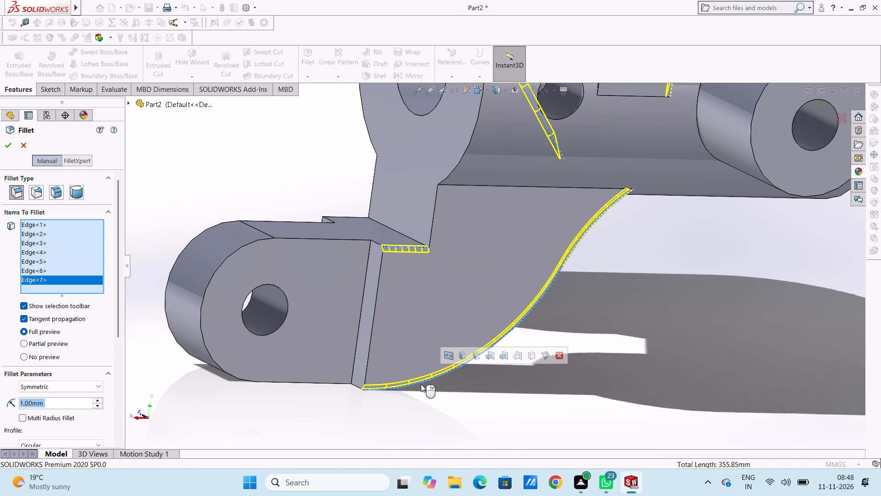
scroll(530, 297, "up", 3)
middle_click_drag(546, 299, 652, 343)
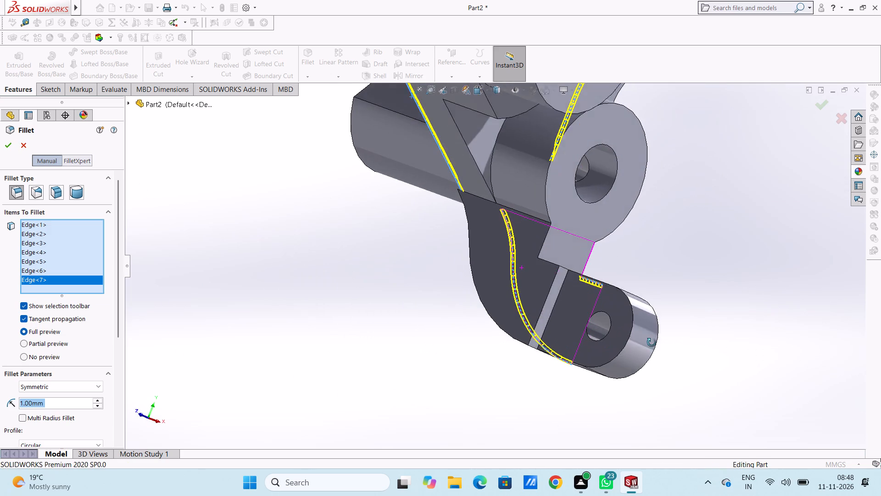
middle_click_drag(652, 343, 652, 343)
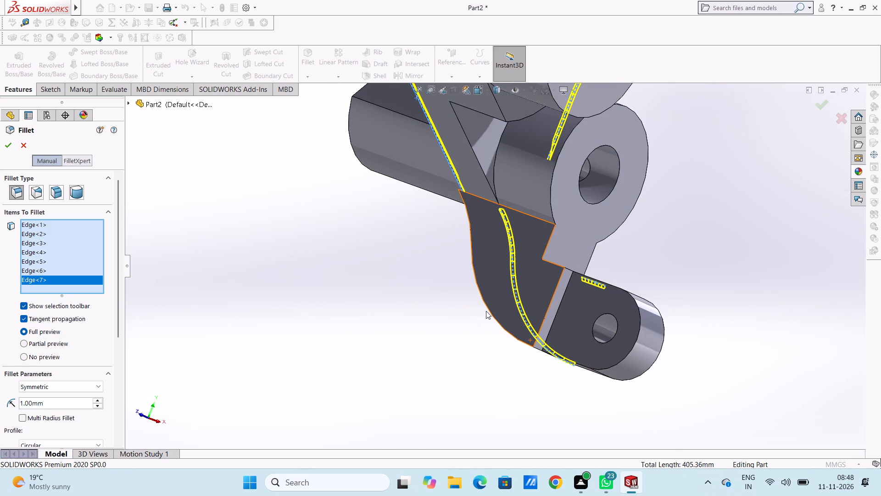
left_click(489, 309)
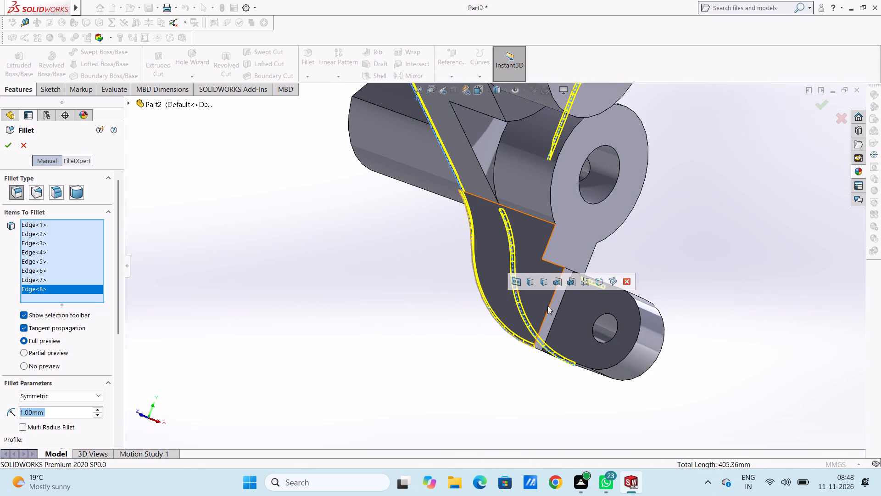
left_click(548, 307)
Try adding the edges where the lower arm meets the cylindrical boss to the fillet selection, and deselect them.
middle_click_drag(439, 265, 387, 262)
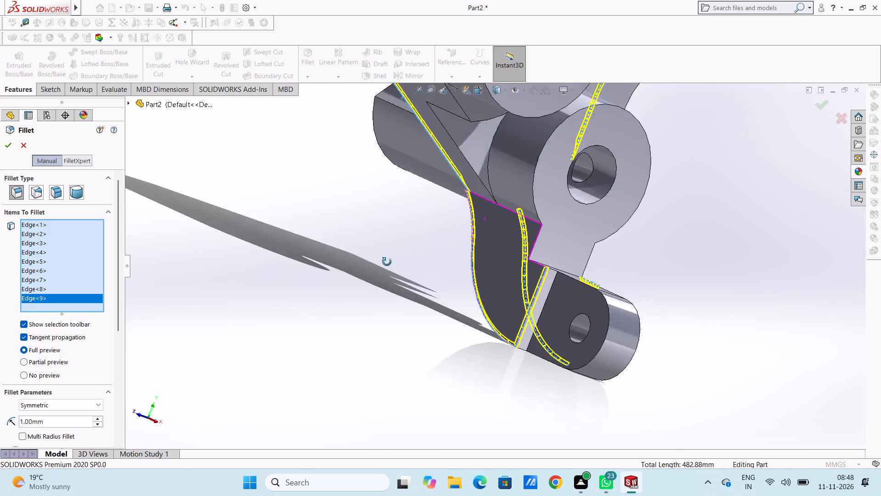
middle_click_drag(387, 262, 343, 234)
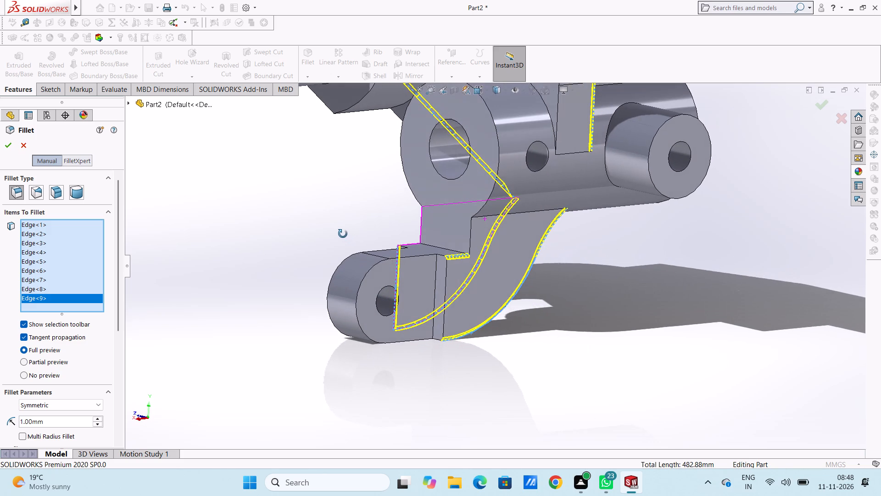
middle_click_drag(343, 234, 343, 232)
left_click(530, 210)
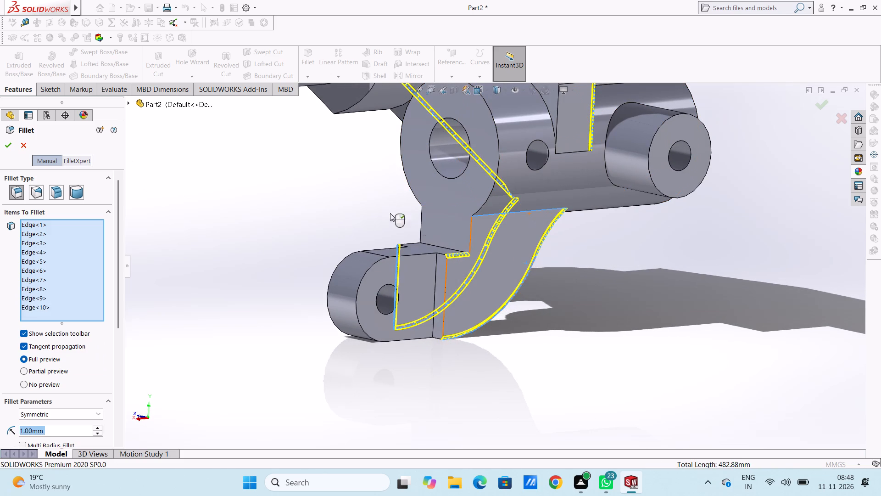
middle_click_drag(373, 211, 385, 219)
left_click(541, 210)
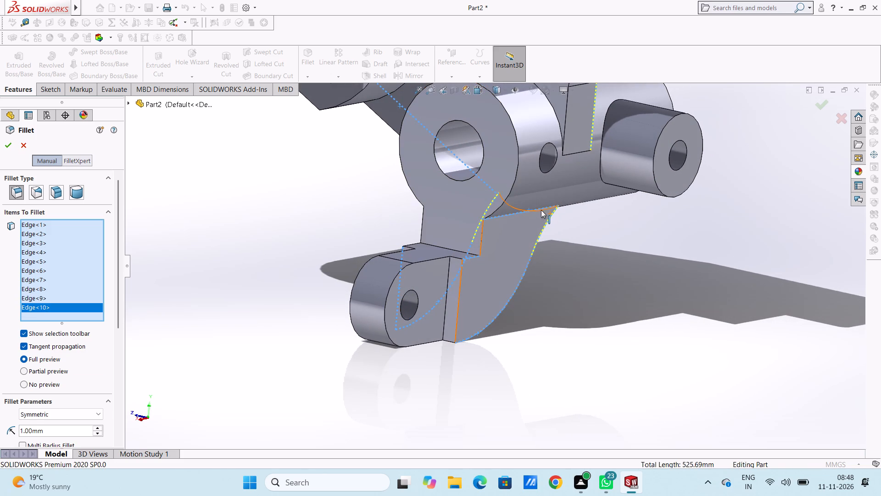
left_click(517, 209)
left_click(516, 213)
Remove the arm's straight edge beside the lug from the fillet selection and add the short ledge edge on that side instead.
scroll(619, 259, "up", 3)
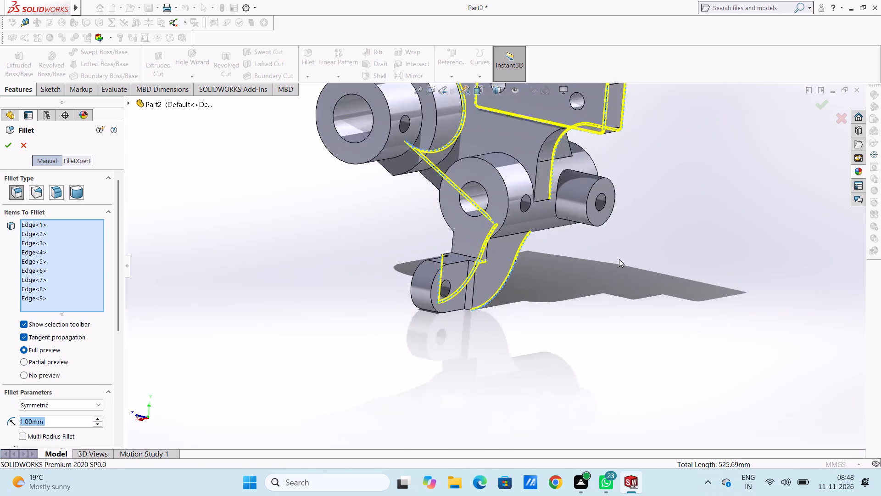
scroll(619, 259, "up", 2)
middle_click_drag(579, 244, 563, 268)
scroll(490, 302, "down", 4)
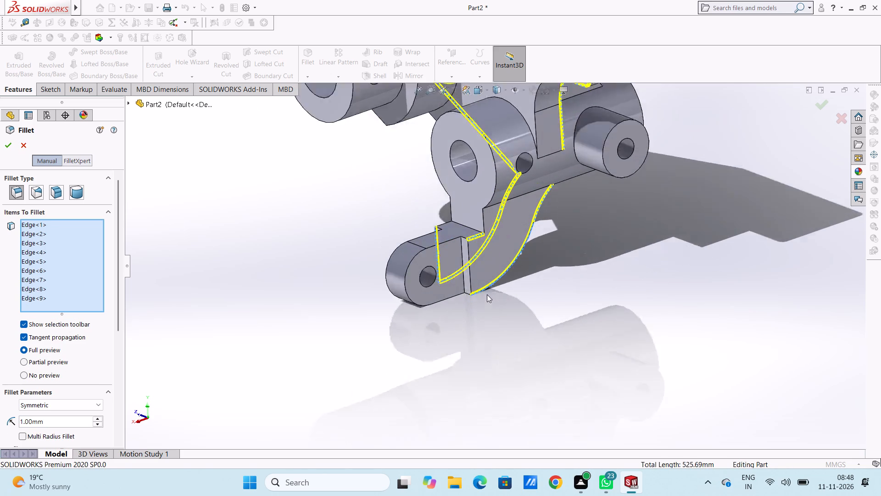
scroll(487, 294, "down", 2)
middle_click_drag(625, 253, 729, 306)
scroll(657, 267, "up", 1)
left_click(566, 247)
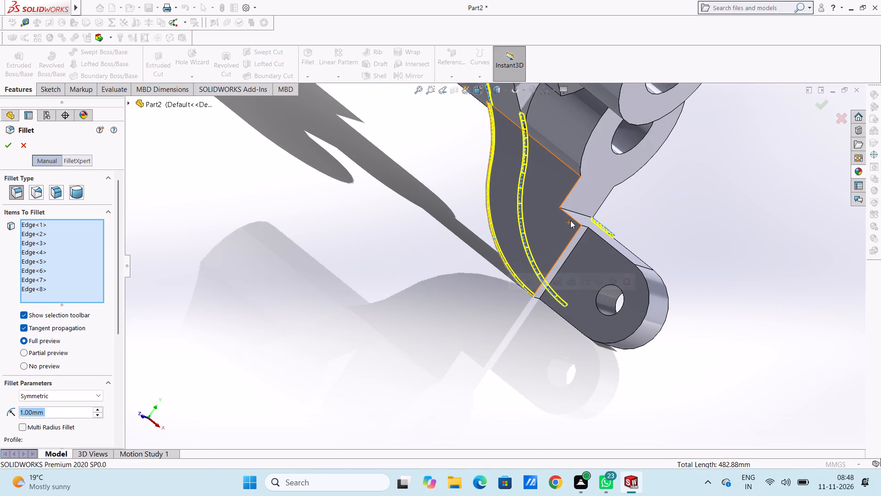
left_click(574, 220)
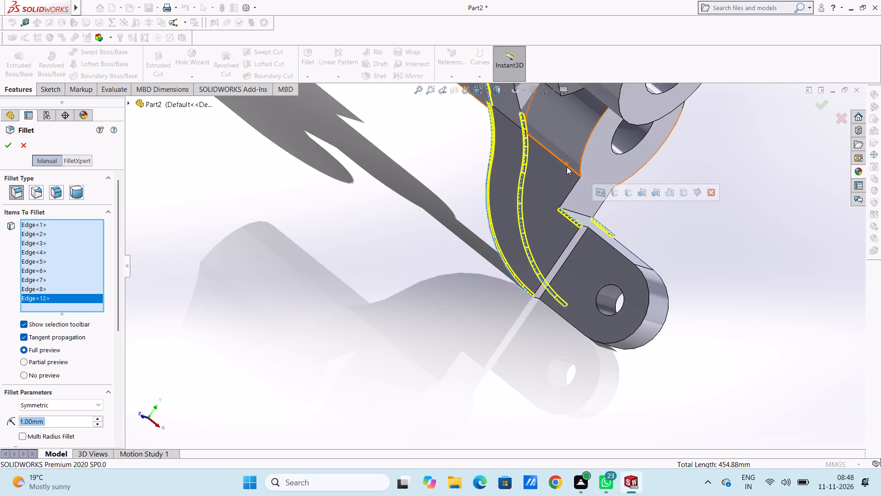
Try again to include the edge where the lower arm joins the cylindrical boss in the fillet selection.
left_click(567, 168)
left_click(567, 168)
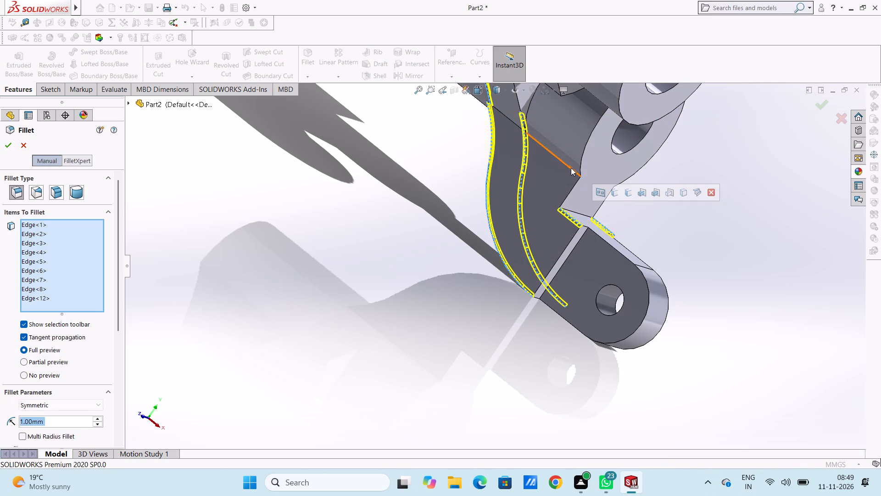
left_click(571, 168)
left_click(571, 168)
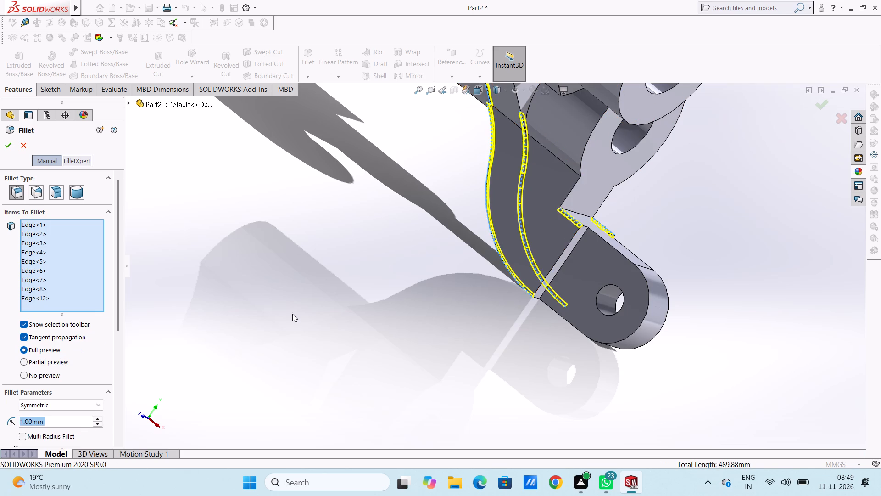
Add the edges where the plate meets the long cylindrical boss, on both sides of the triangular rib, to the 1 mm fillet selection.
scroll(286, 315, "up", 5)
middle_click_drag(676, 259, 541, 201)
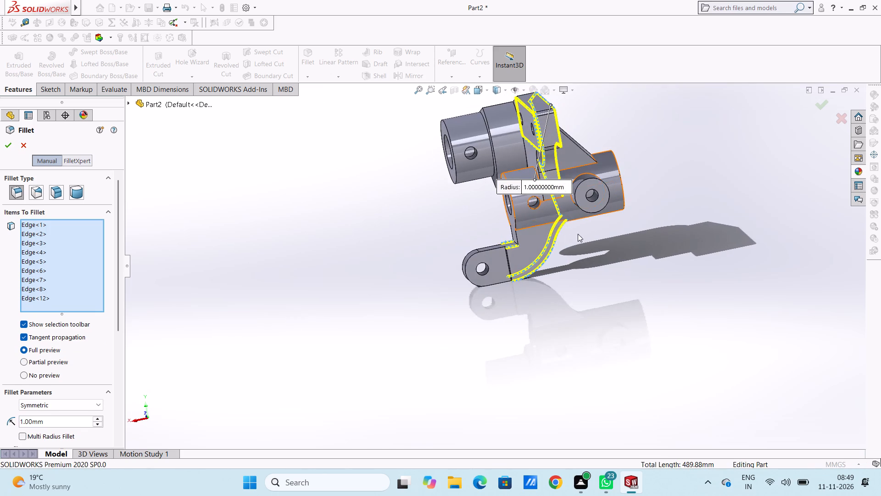
middle_click_drag(623, 225, 616, 243)
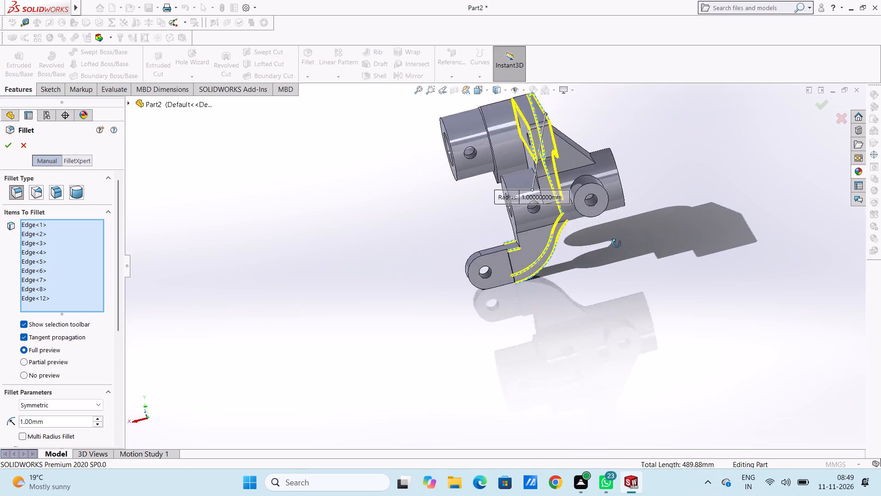
middle_click_drag(616, 243, 582, 292)
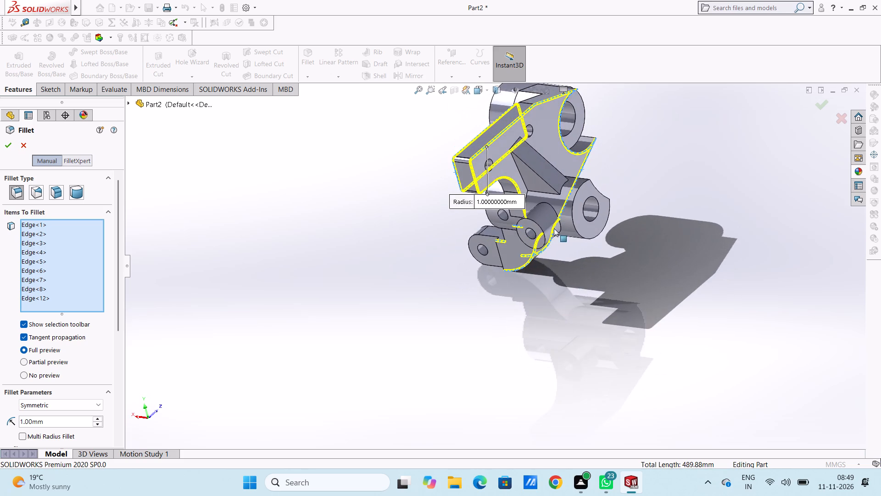
scroll(546, 215, "down", 5)
left_click(478, 205)
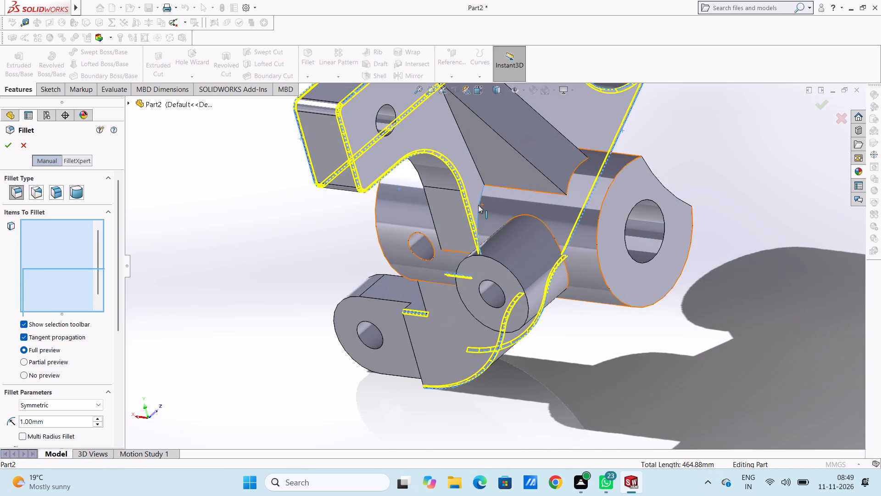
scroll(652, 157, "up", 2)
middle_click_drag(652, 156, 620, 226)
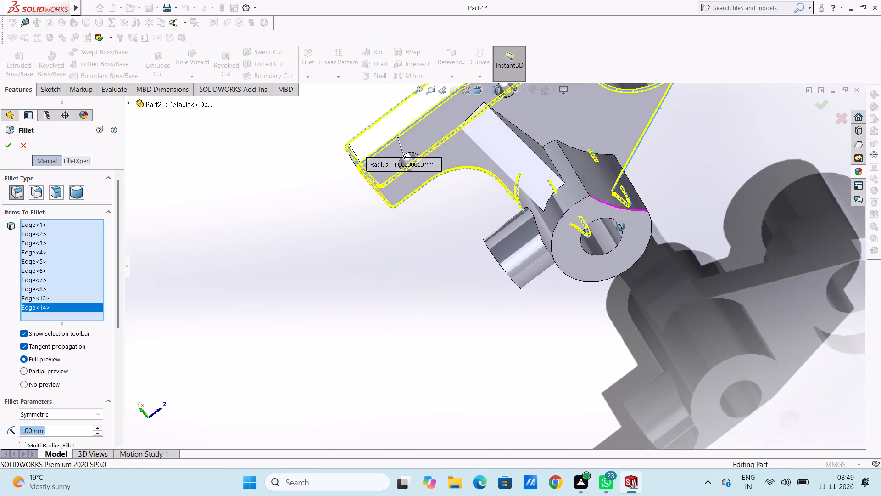
middle_click_drag(620, 226, 622, 227)
left_click(548, 141)
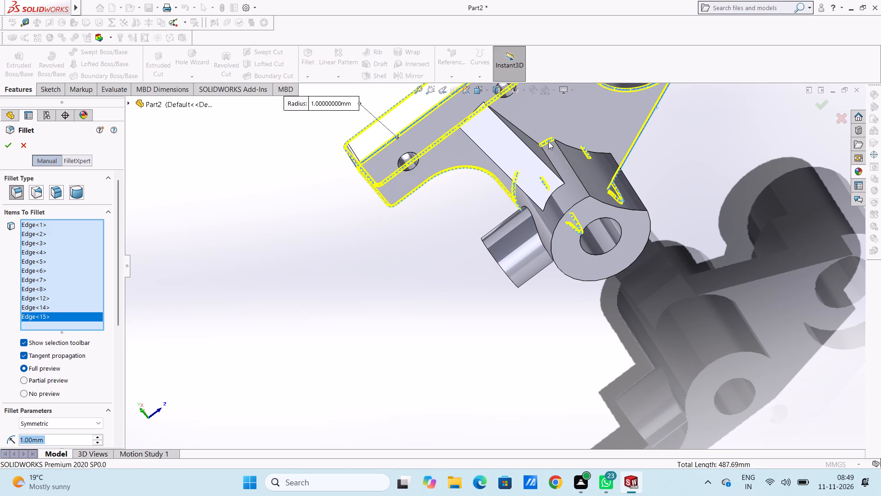
left_click(601, 152)
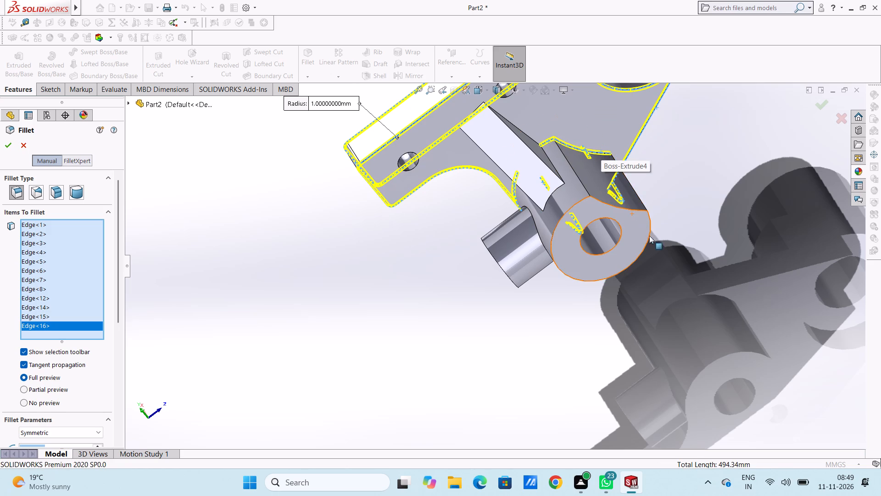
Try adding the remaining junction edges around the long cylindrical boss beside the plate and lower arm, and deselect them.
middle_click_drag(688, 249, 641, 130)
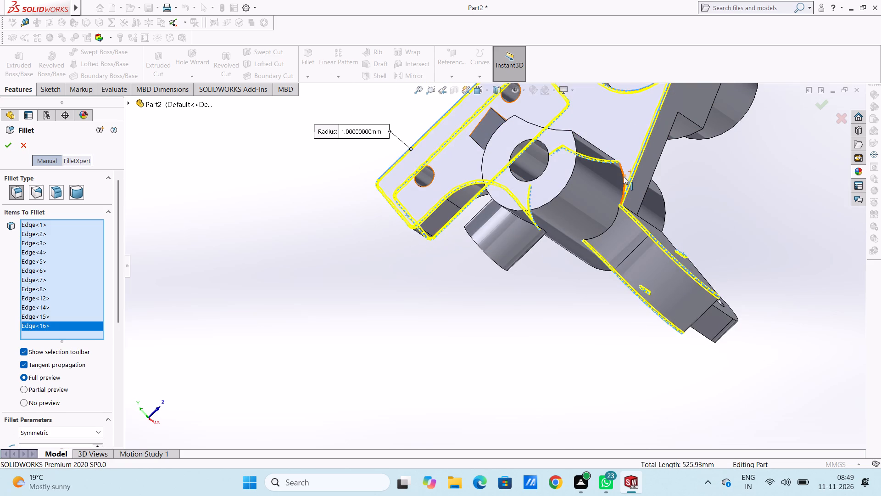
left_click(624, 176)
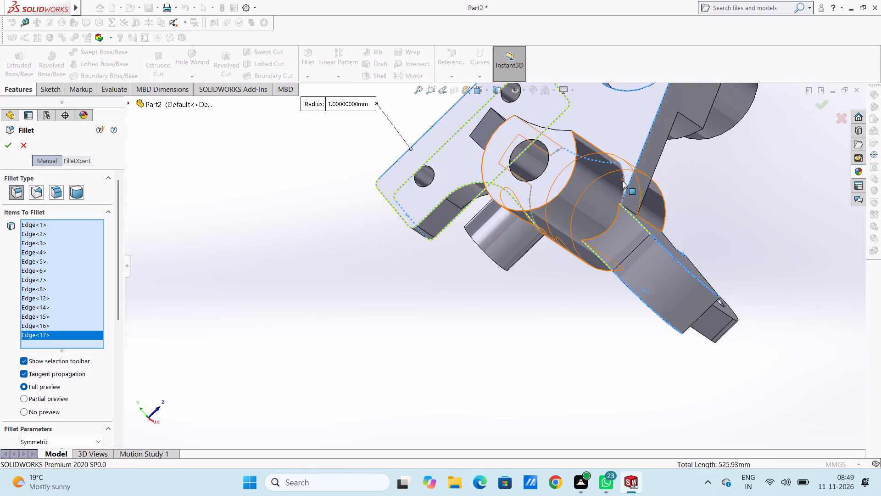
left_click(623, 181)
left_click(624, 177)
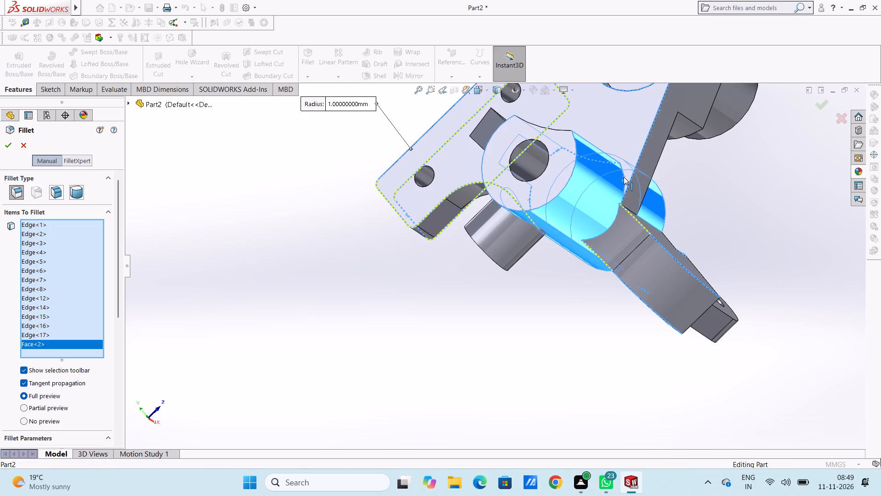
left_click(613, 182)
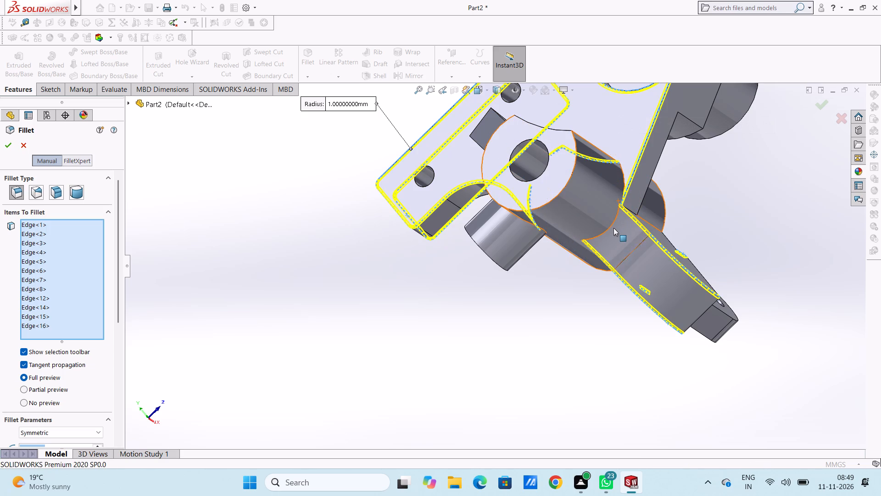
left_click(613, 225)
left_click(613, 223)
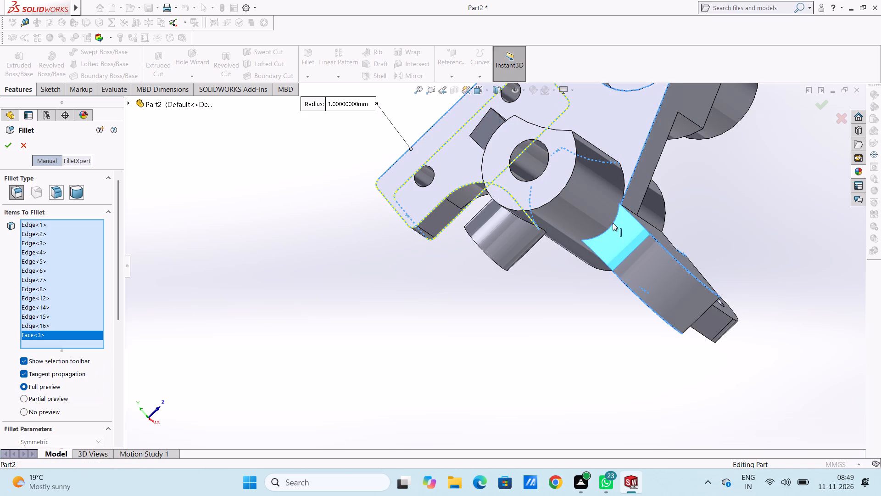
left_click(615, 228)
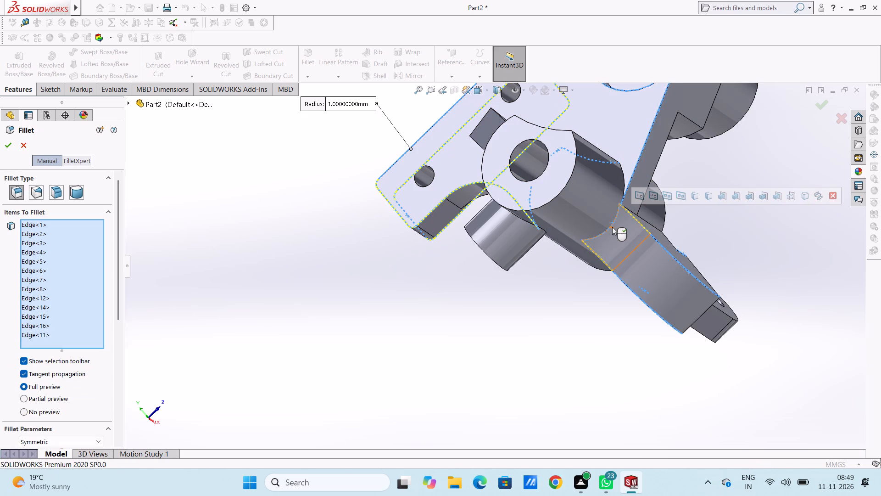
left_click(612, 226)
Apply the 1 mm fillet to the selected plate, lower arm and boss junction edges.
scroll(689, 207, "up", 4)
middle_click_drag(643, 222, 671, 219)
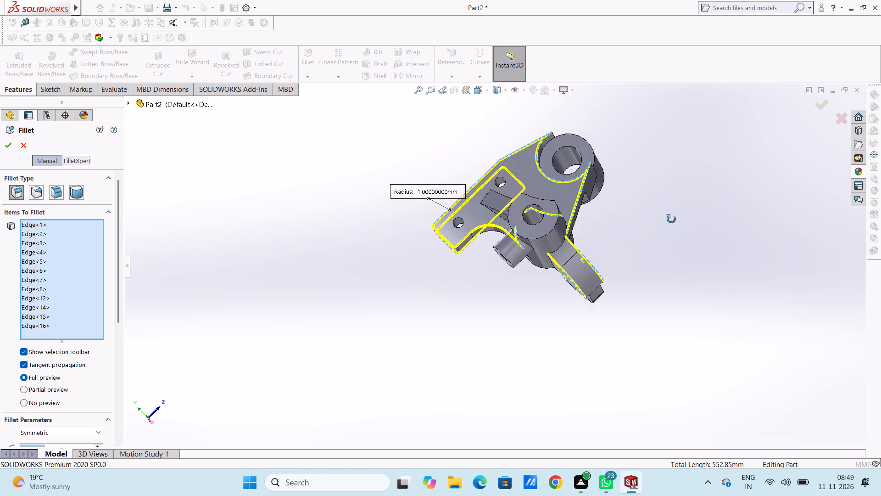
middle_click_drag(671, 219, 664, 192)
middle_click_drag(566, 269, 607, 233)
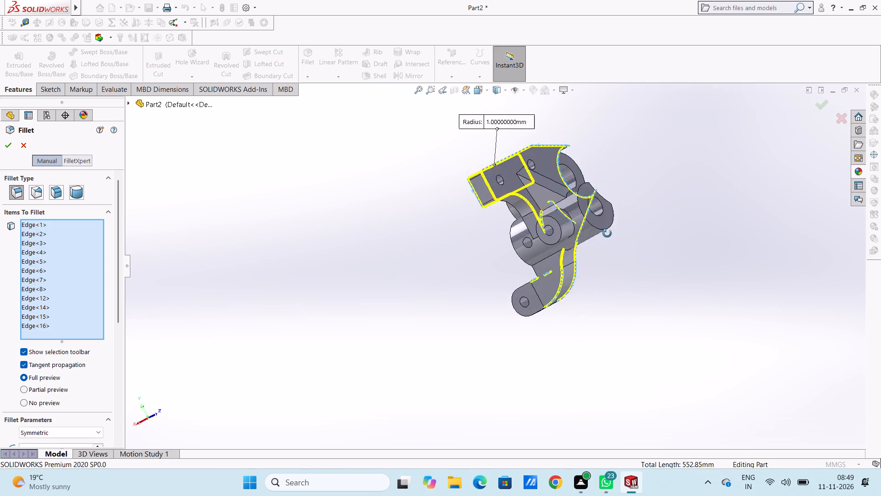
middle_click_drag(607, 233, 582, 265)
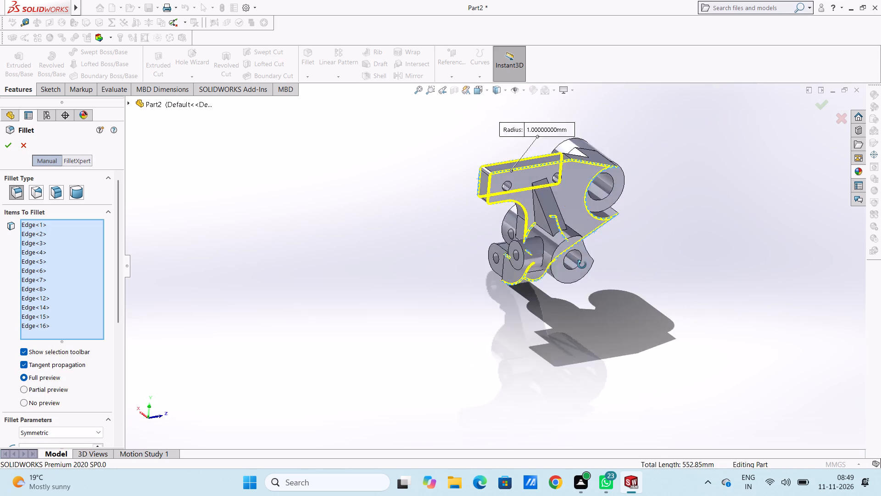
middle_click_drag(582, 265, 592, 270)
left_click(0, 147)
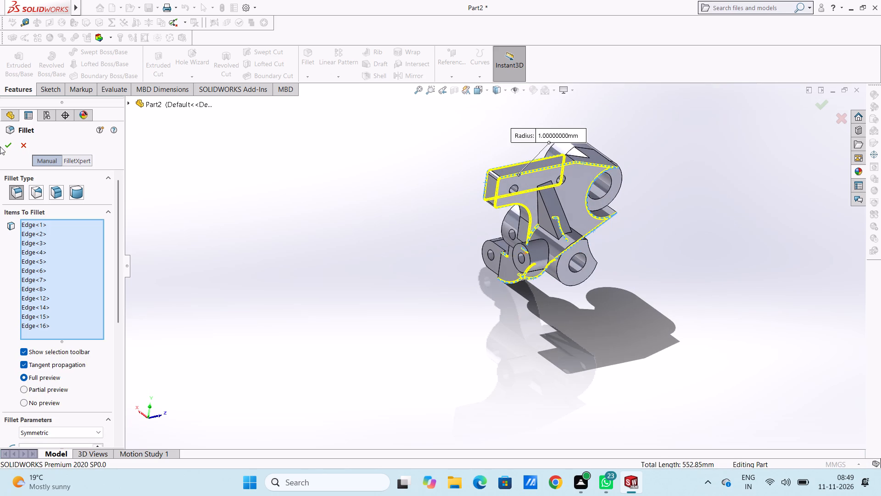
left_click(11, 144)
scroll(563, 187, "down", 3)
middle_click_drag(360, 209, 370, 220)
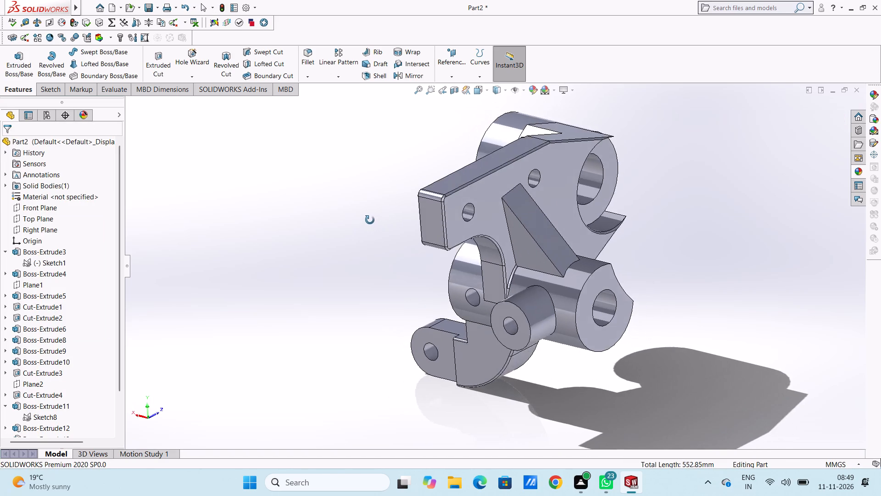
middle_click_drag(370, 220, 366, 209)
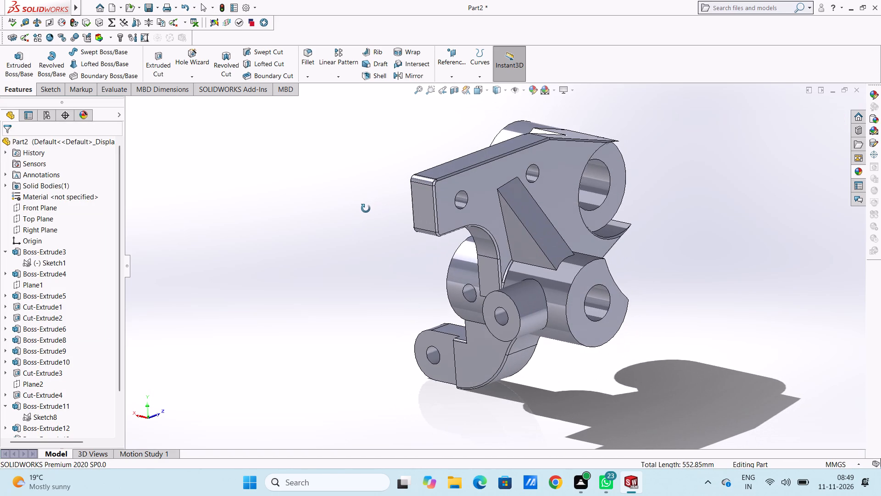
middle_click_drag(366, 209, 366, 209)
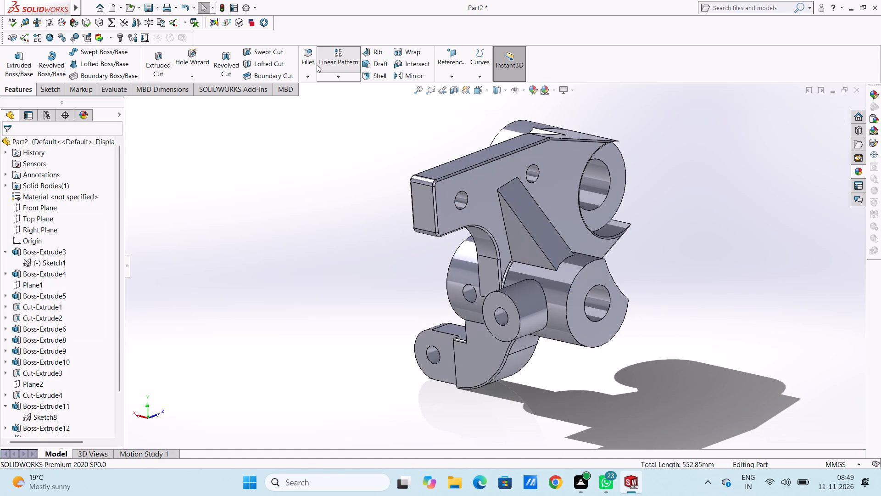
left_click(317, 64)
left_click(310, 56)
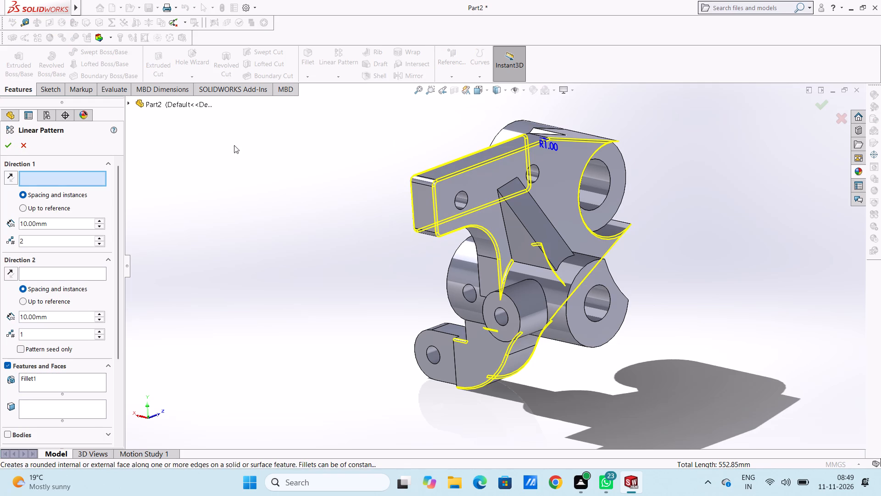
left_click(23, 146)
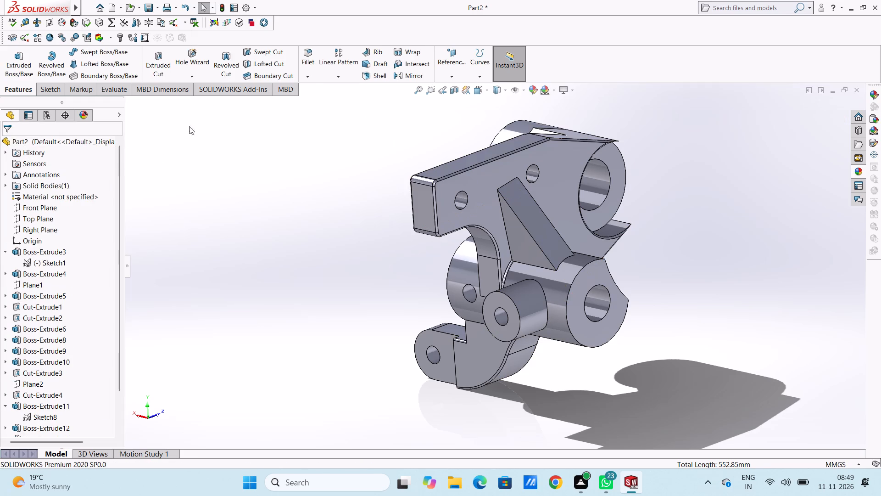
Fillet the triangular rib's two long side edges and short end edge along the plate with a 2 mm radius.
left_click(309, 62)
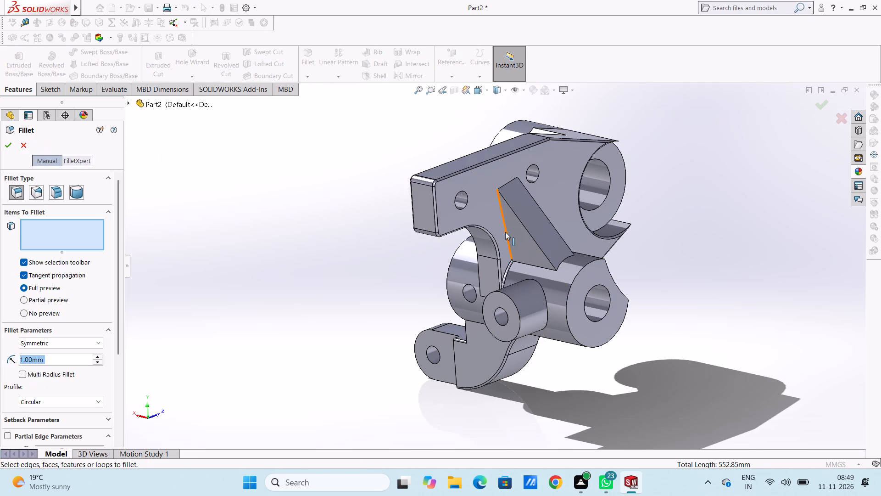
left_click(505, 232)
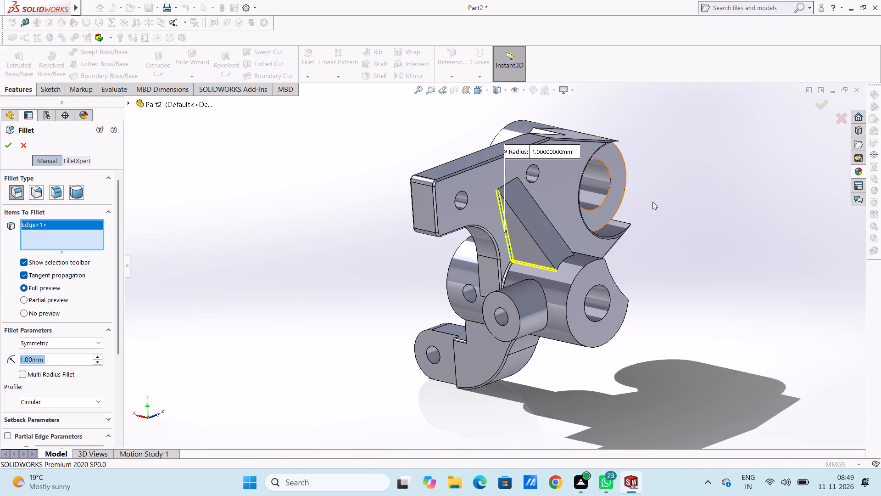
middle_click_drag(652, 202, 611, 279)
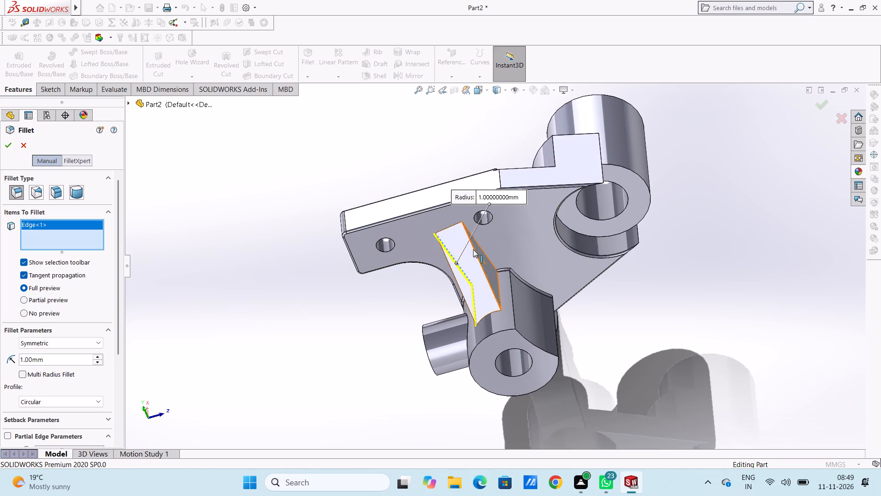
left_click(487, 258)
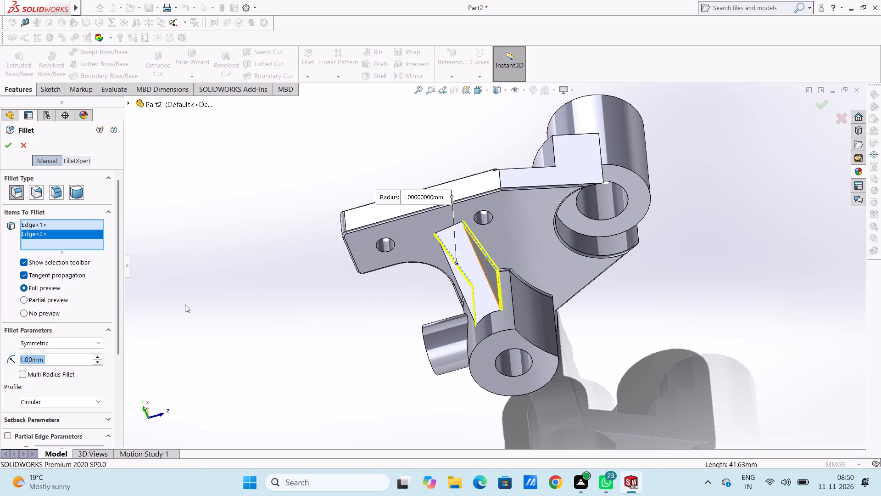
key("2")
key("Return")
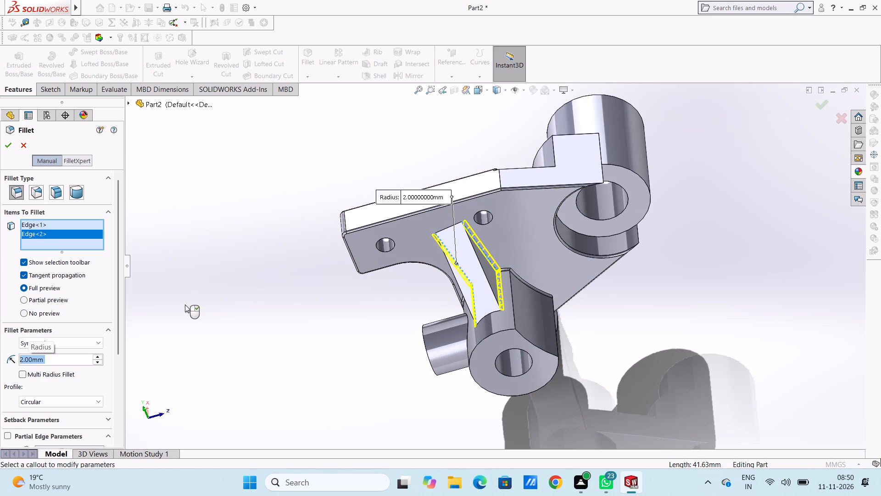
scroll(519, 236, "down", 5)
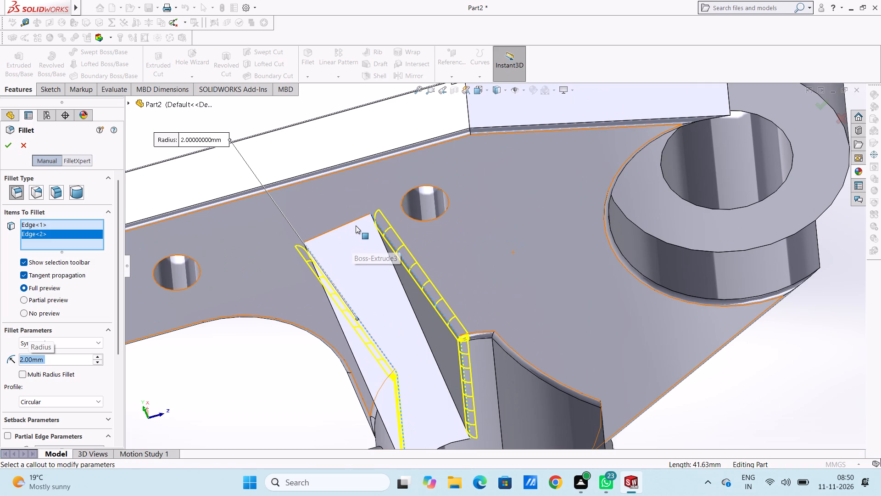
left_click(353, 221)
scroll(353, 221, "up", 5)
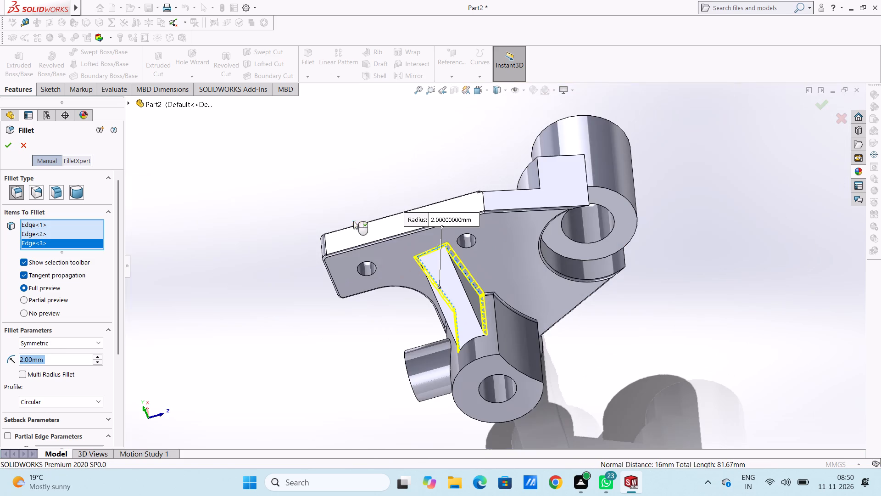
middle_click_drag(371, 338, 385, 276)
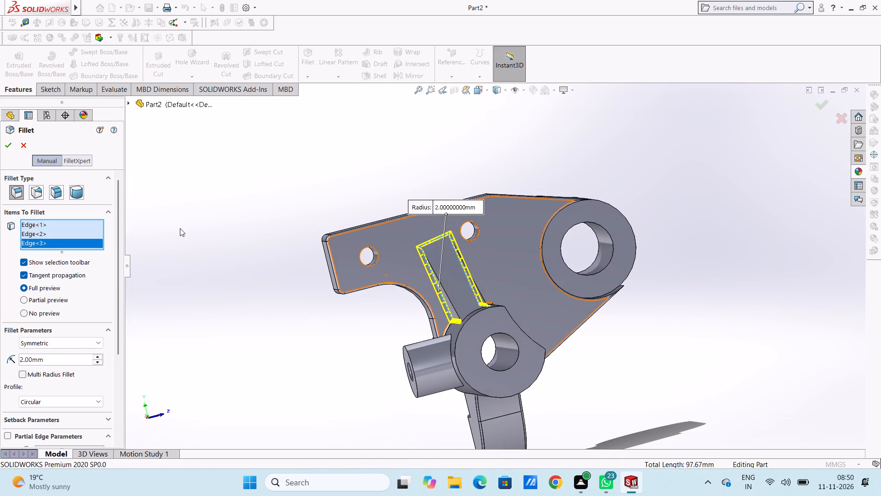
left_click(5, 146)
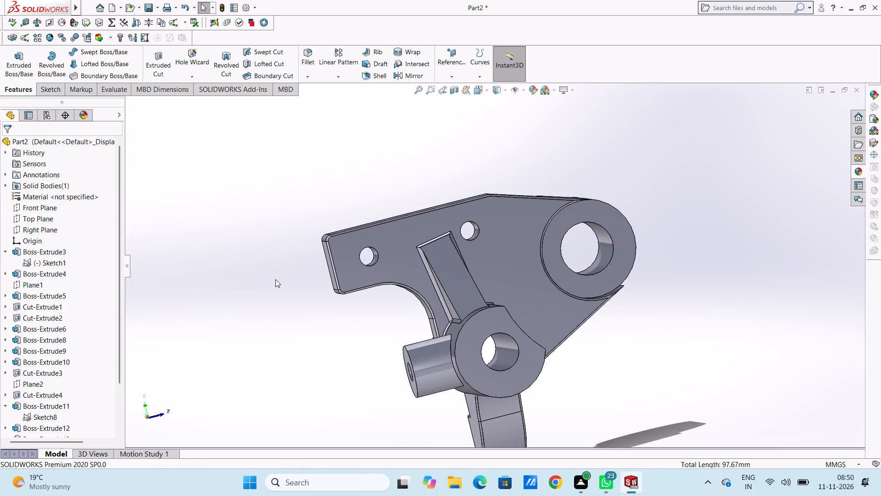
Examine the filleted bracket from the front and back, including the rib, plate, bosses and lower arm.
scroll(275, 279, "up", 1)
middle_click_drag(353, 341, 396, 317)
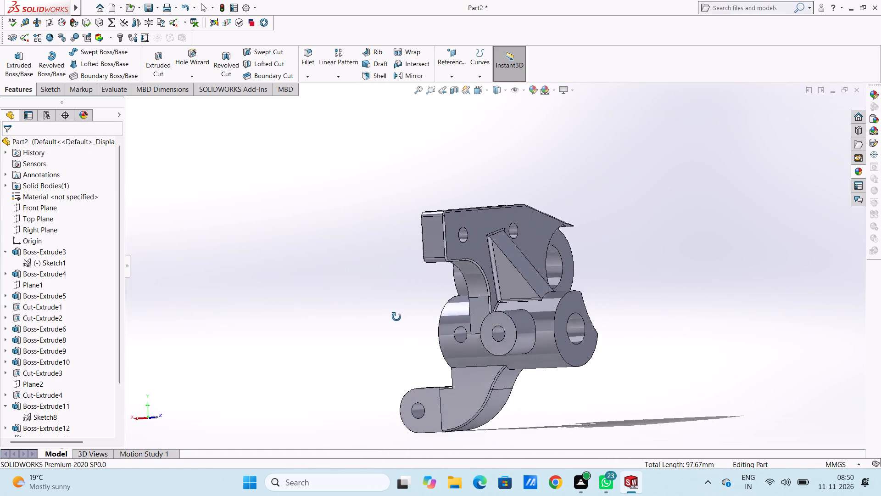
middle_click_drag(396, 317, 396, 322)
scroll(537, 329, "down", 4)
scroll(658, 193, "up", 4)
middle_click_drag(606, 250, 613, 244)
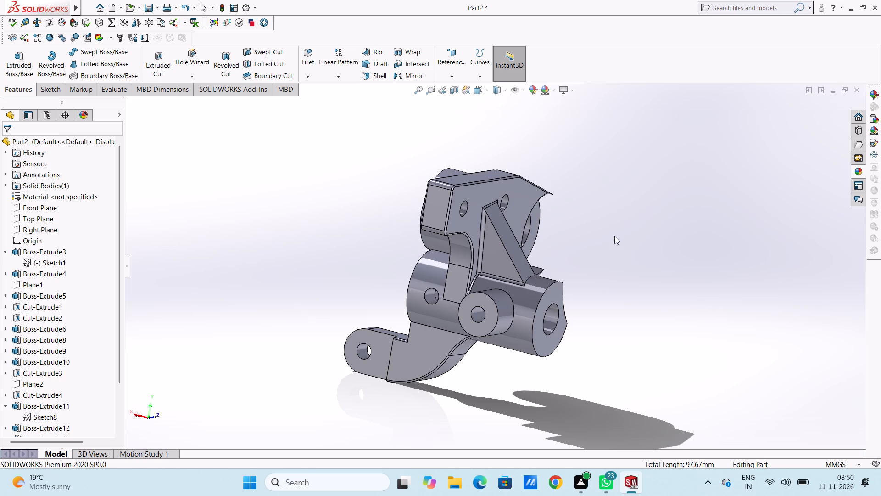
middle_click_drag(608, 303, 591, 303)
scroll(591, 303, "up", 1)
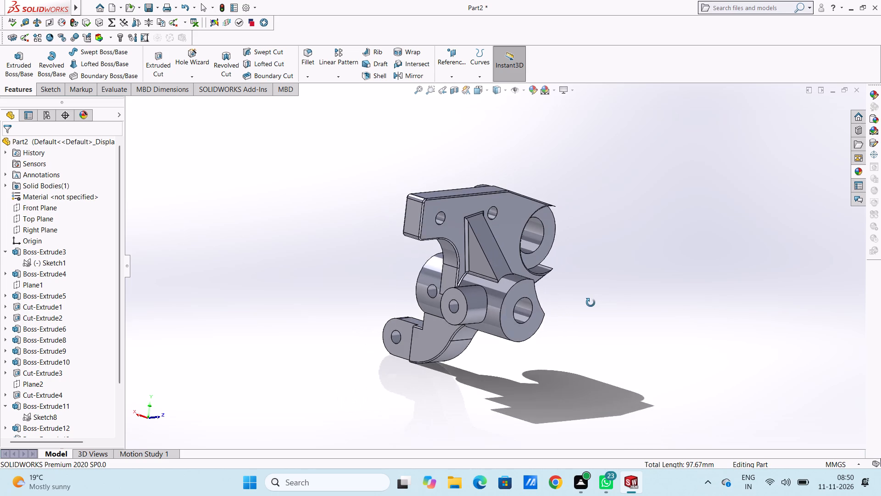
middle_click_drag(591, 303, 719, 330)
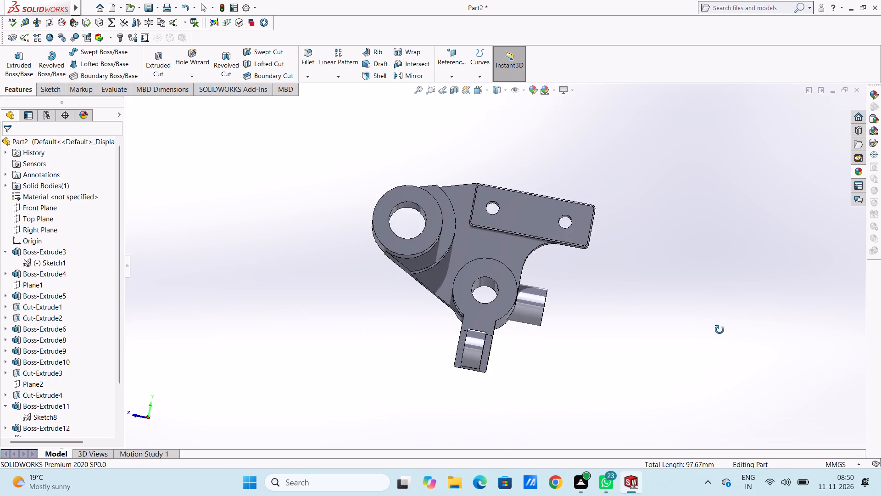
Start a 2 mm fillet on the large boss's three circular step edges and the plate's short top edge beside it.
middle_click_drag(719, 330, 675, 340)
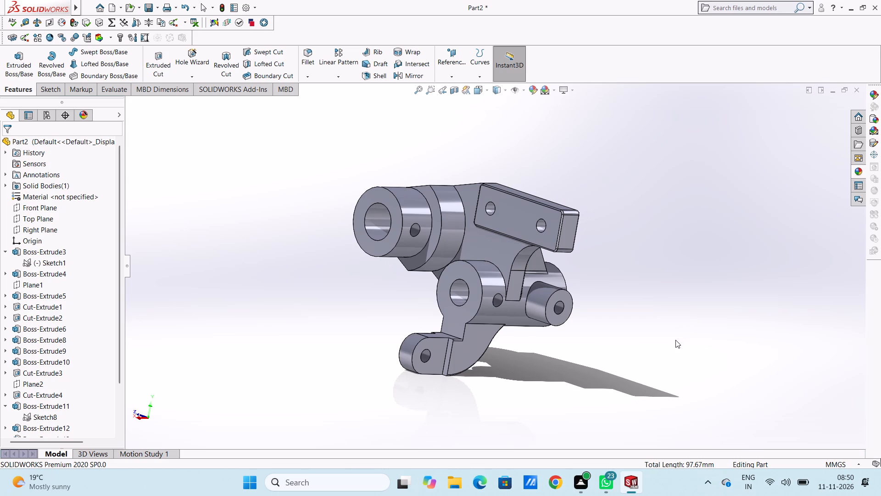
middle_click_drag(418, 231, 424, 262)
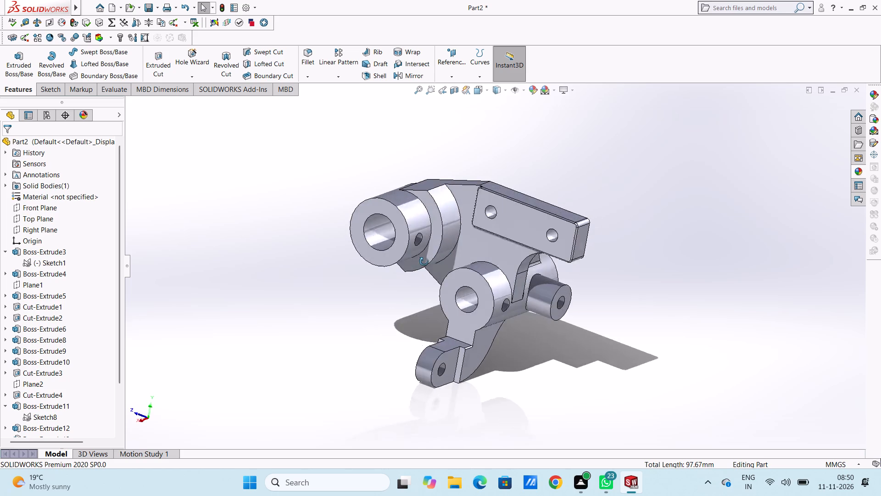
middle_click_drag(424, 262, 425, 271)
scroll(422, 214, "down", 4)
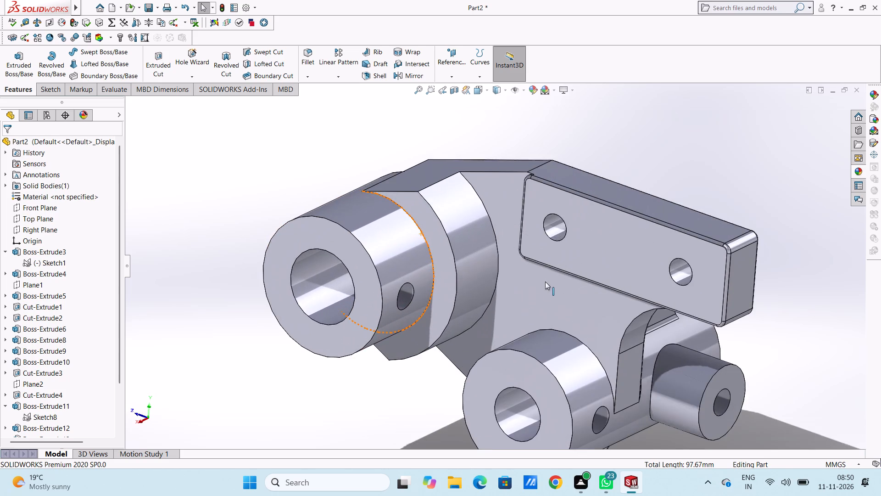
scroll(539, 274, "down", 2)
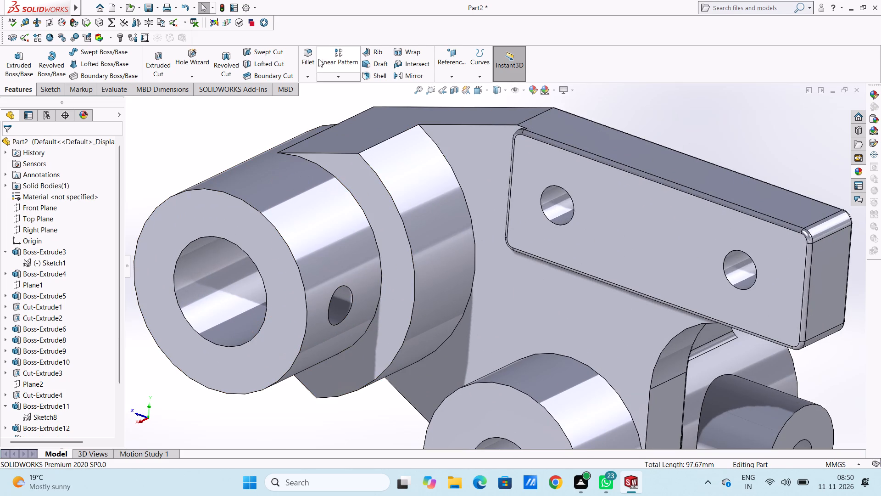
left_click(313, 54)
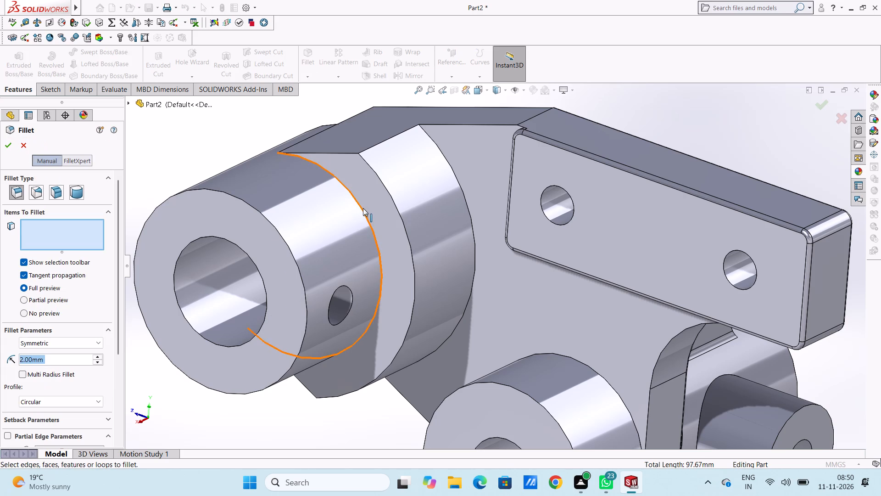
left_click(363, 208)
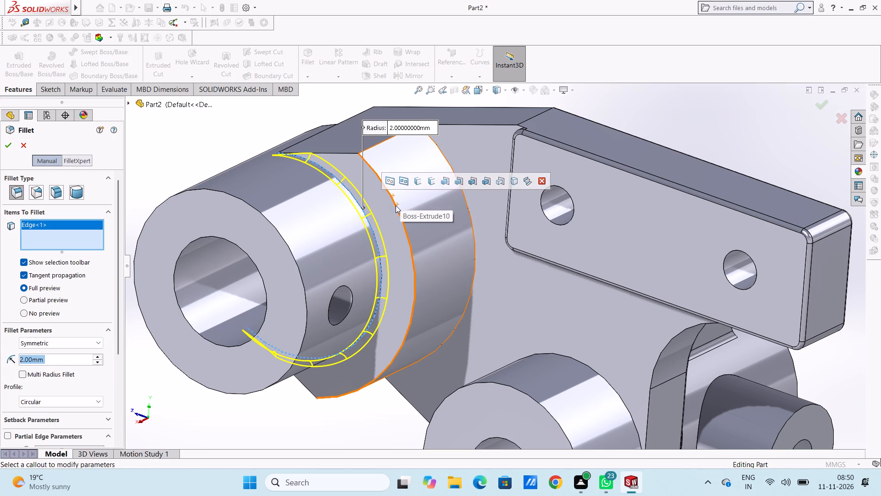
left_click(396, 205)
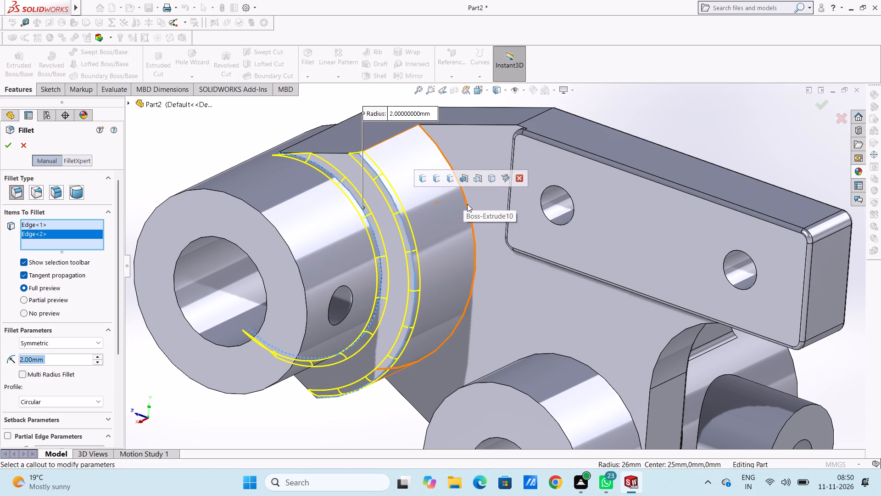
left_click(467, 204)
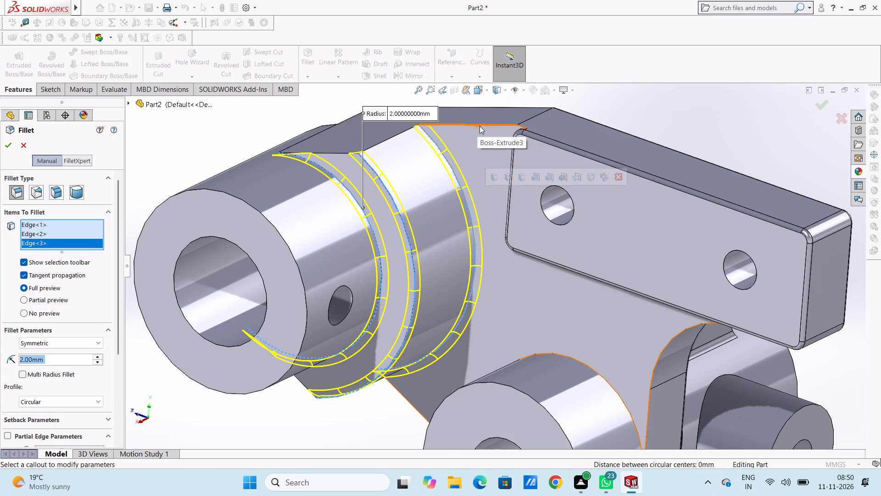
left_click(480, 126)
Add the lower boss's junction edge, the plate's curved cutout edge and the adjoining side face, and apply the 2 mm fillet.
scroll(502, 213, "up", 5)
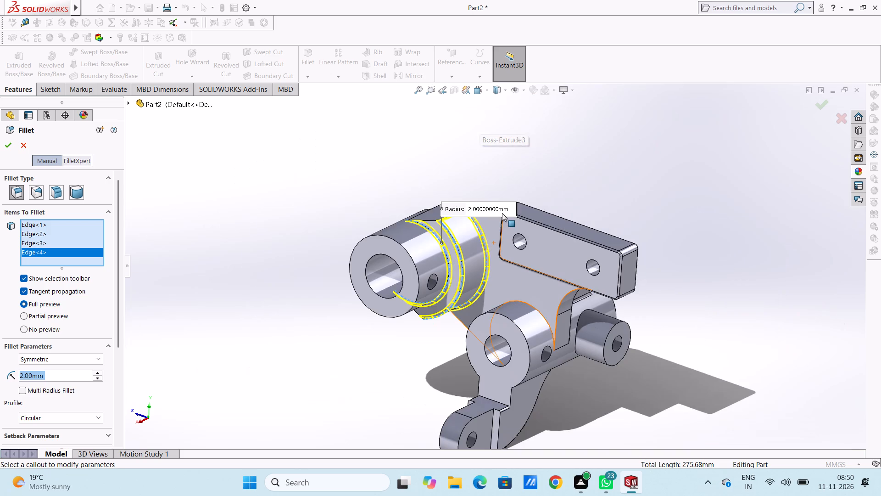
scroll(536, 372, "down", 4)
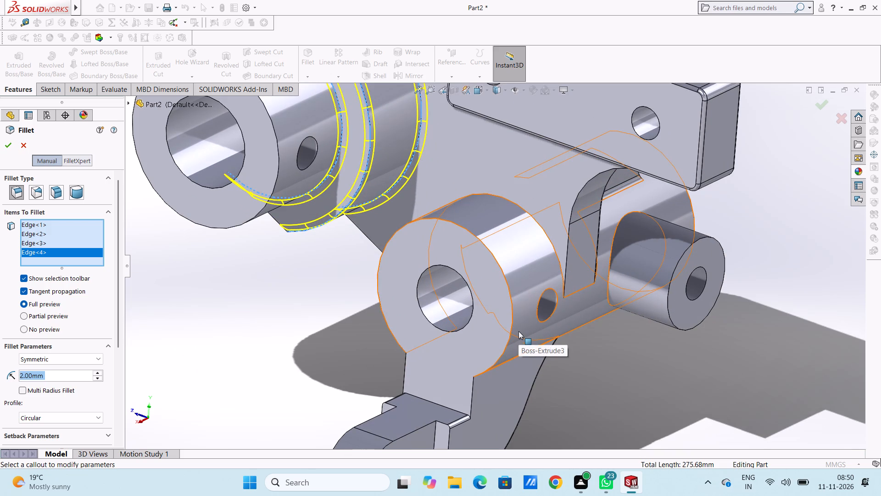
left_click(554, 248)
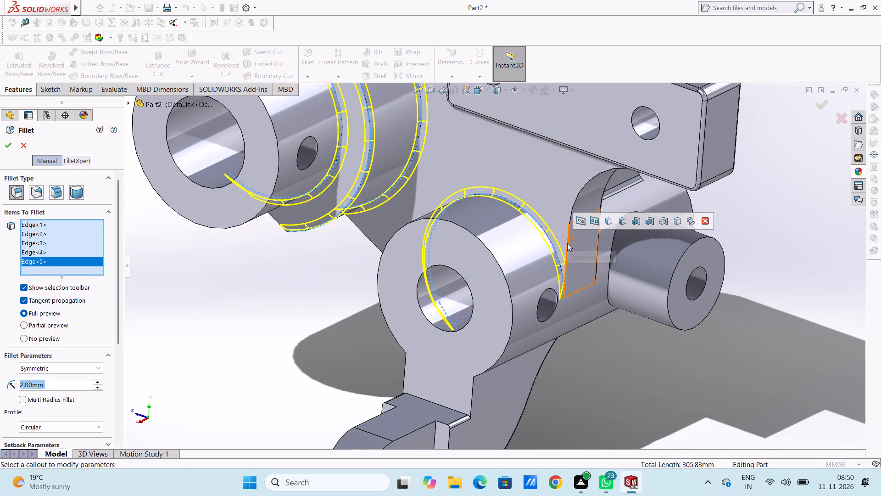
left_click(567, 243)
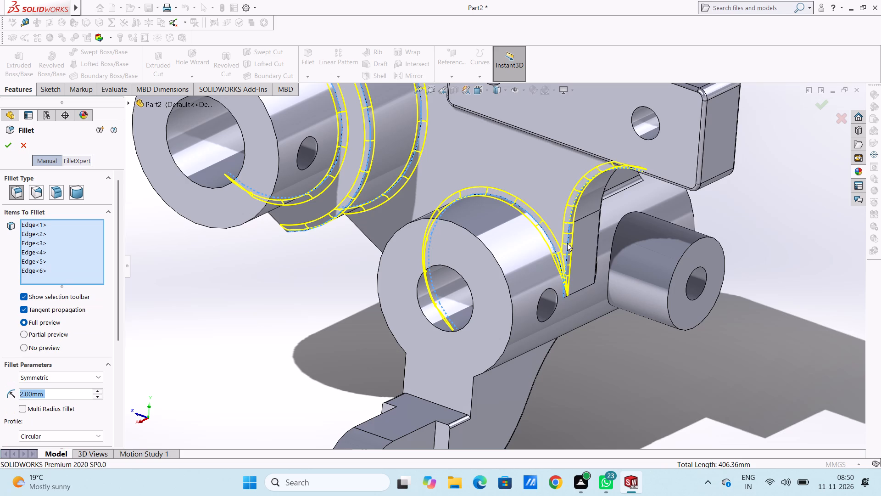
left_click(598, 240)
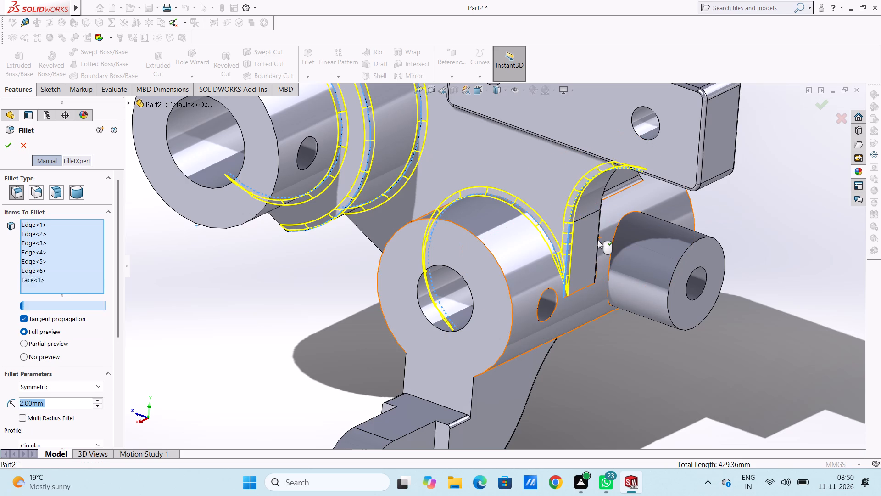
scroll(727, 204, "up", 5)
middle_click_drag(712, 205, 683, 207)
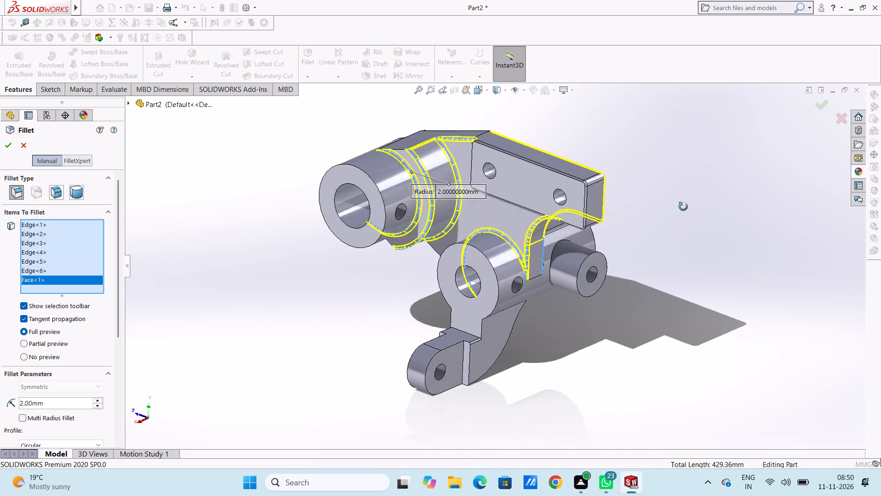
middle_click_drag(683, 207, 646, 231)
middle_click_drag(662, 234, 666, 234)
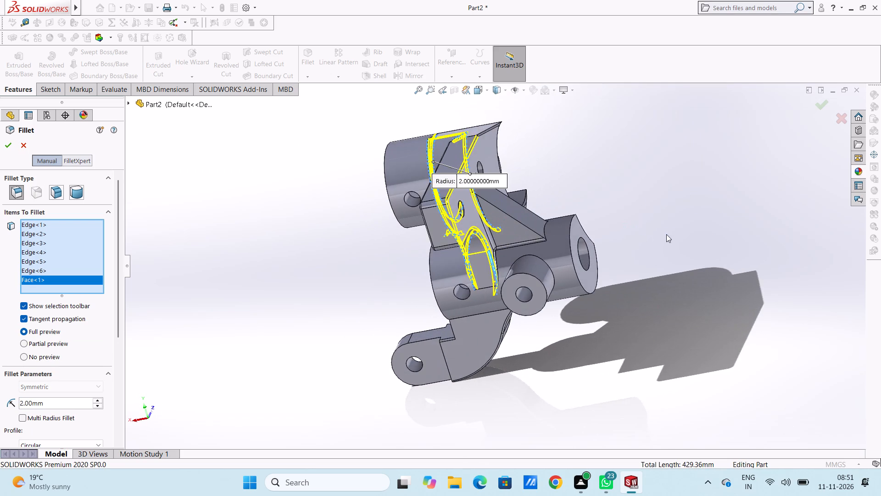
middle_click_drag(666, 234, 735, 234)
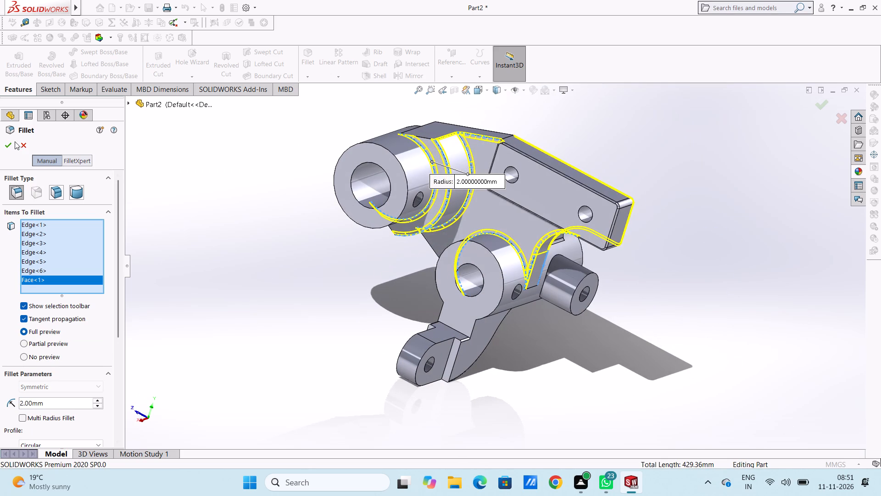
left_click(8, 142)
Examine the filleted bracket from the front, back and isometric views, including the bosses, plate and rib.
middle_click_drag(311, 257, 276, 252)
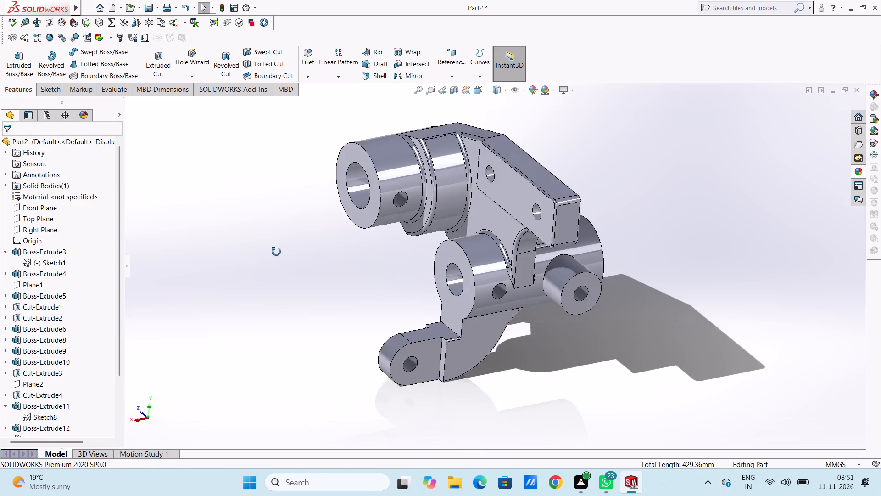
middle_click_drag(276, 252, 339, 278)
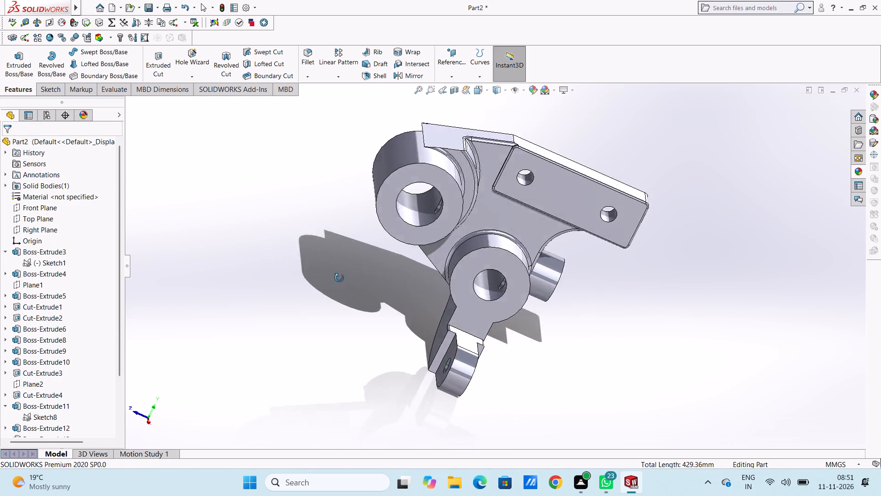
middle_click_drag(339, 278, 253, 257)
middle_click_drag(385, 317, 322, 294)
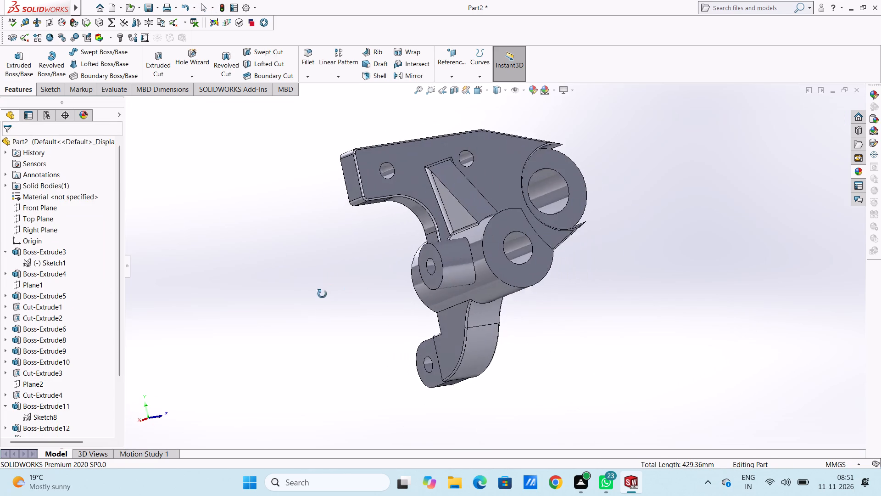
middle_click_drag(322, 294, 323, 307)
key("Escape")
key("Escape")
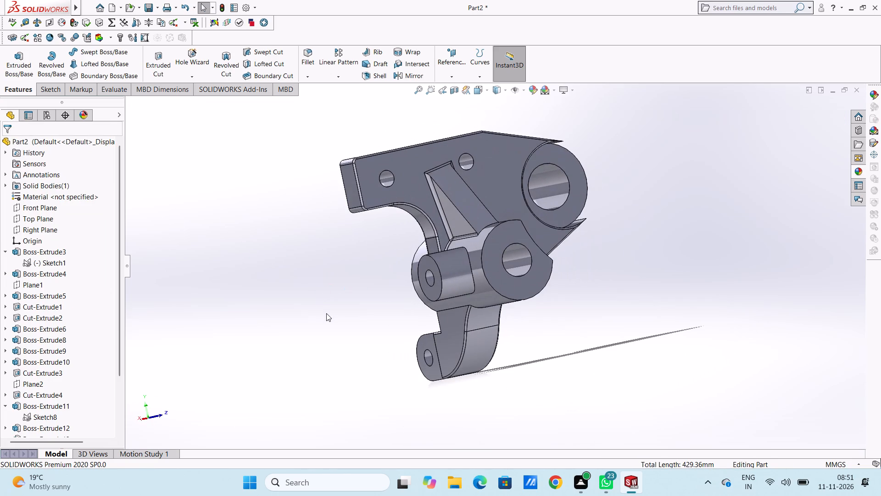
key("ctrl+7")
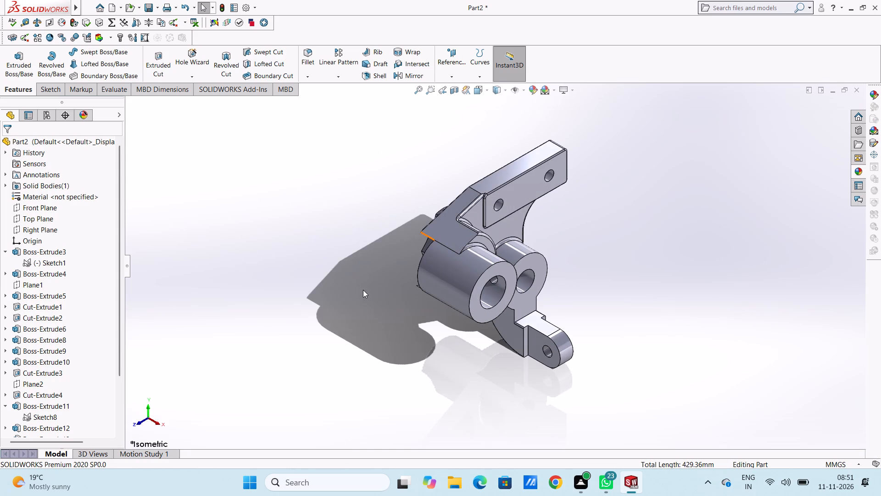
middle_click_drag(363, 290, 538, 396)
middle_click_drag(509, 325, 483, 380)
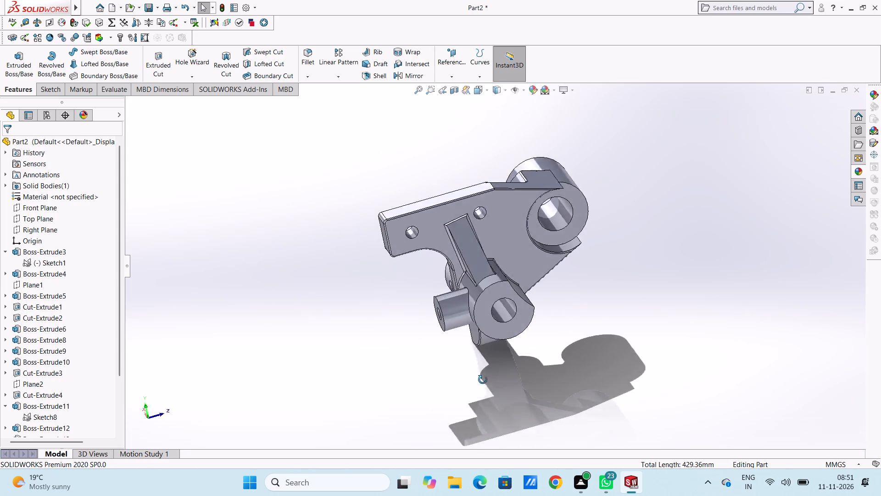
middle_click_drag(483, 380, 490, 366)
scroll(490, 356, "up", 1)
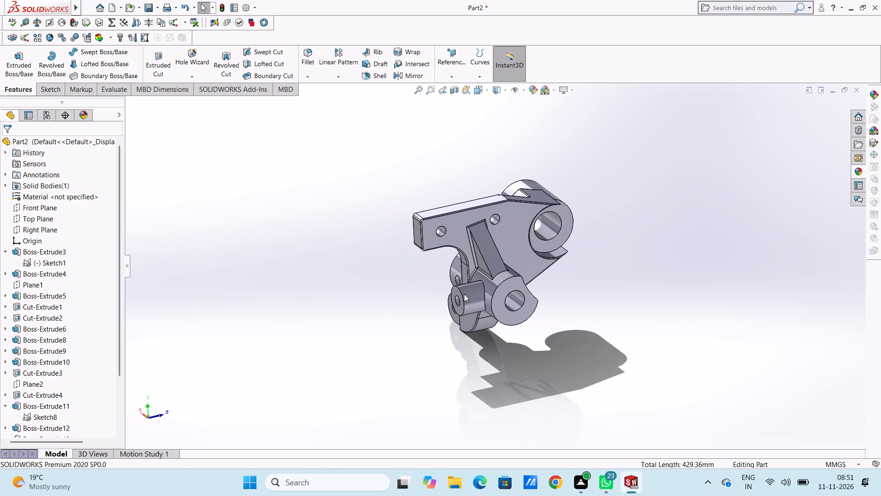
Open the whole part's appearance for editing and pick the standard dark red colour.
left_click(353, 299)
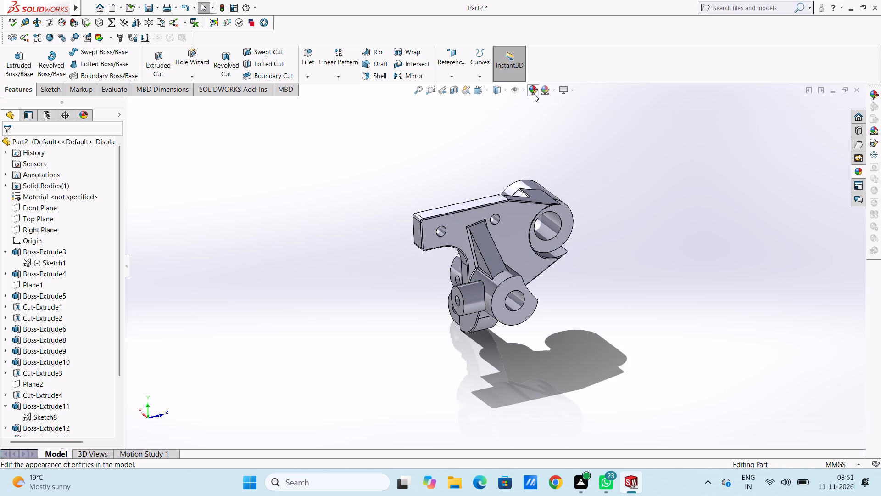
left_click(534, 94)
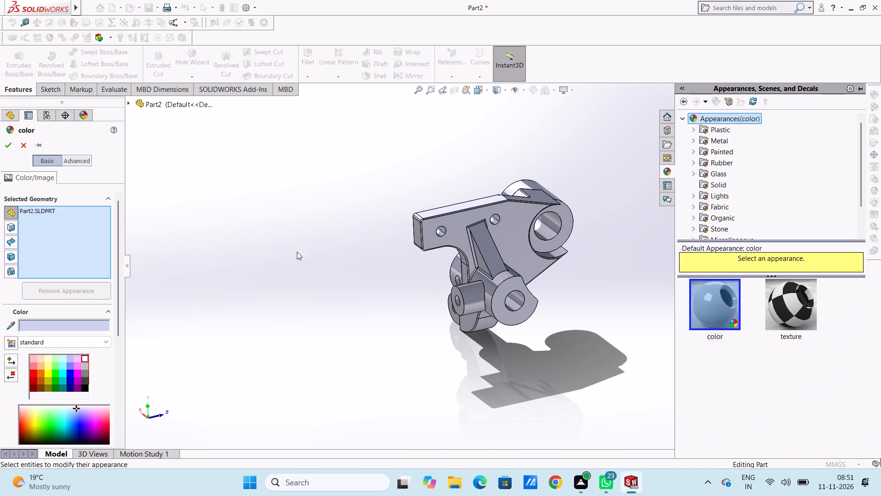
left_click(31, 377)
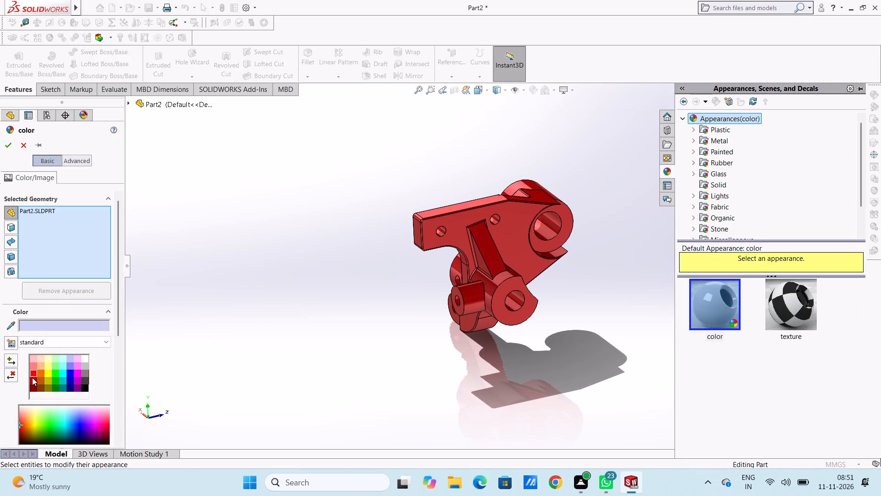
left_click(32, 378)
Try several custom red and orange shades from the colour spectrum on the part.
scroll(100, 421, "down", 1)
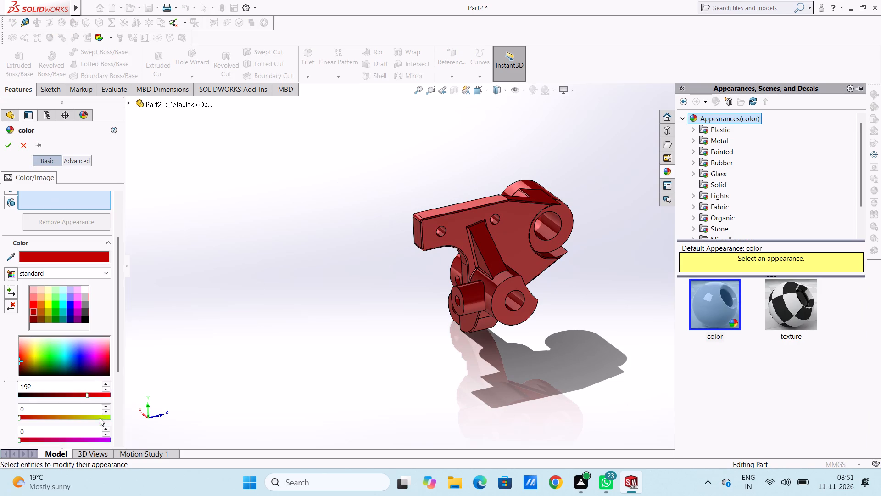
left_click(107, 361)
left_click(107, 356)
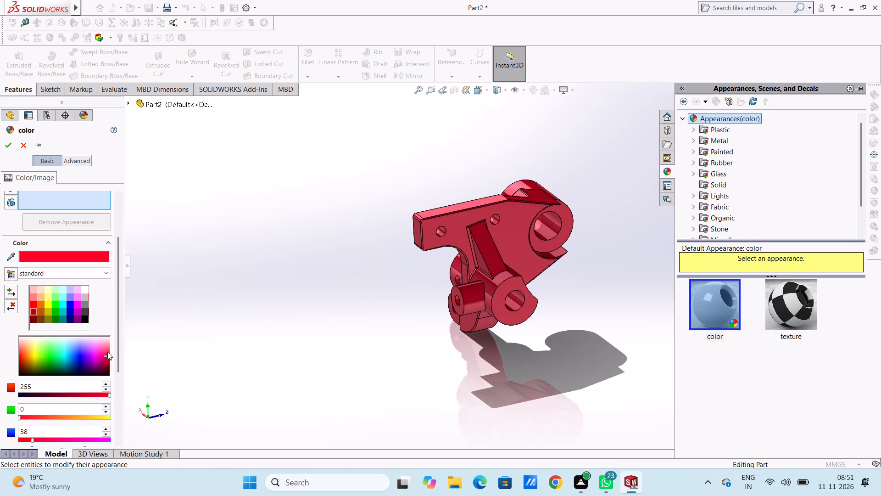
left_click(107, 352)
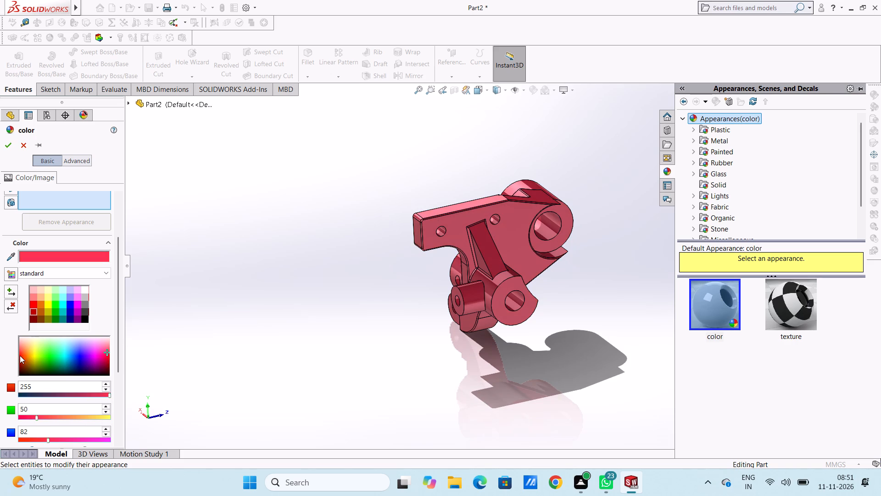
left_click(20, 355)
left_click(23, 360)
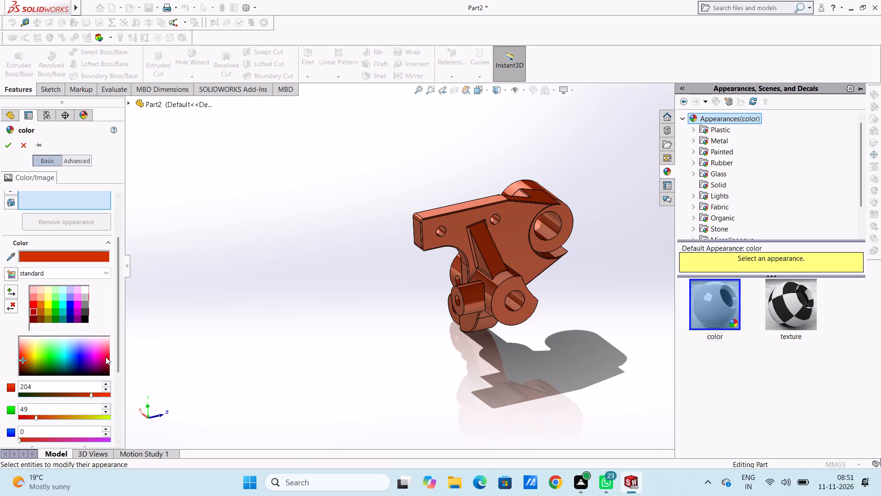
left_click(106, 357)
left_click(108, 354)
Apply the standard dark red colour (192, 0, 0) to the whole part.
left_click(35, 302)
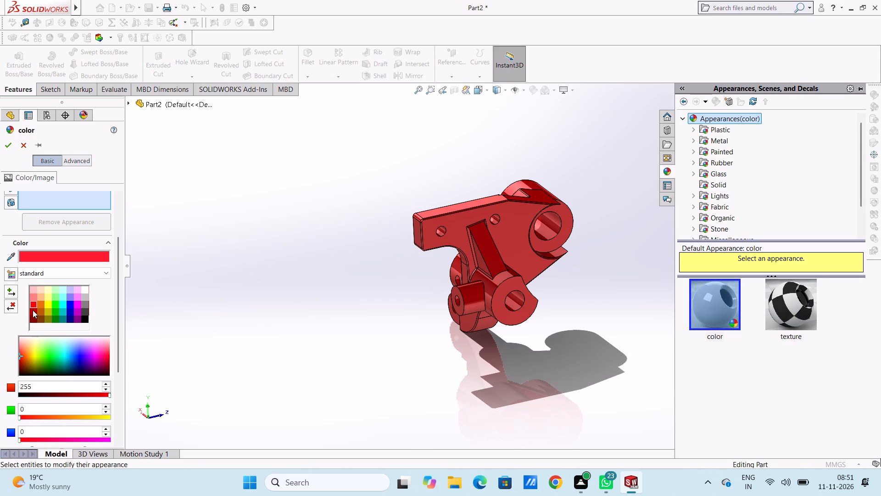
left_click(33, 310)
left_click(6, 147)
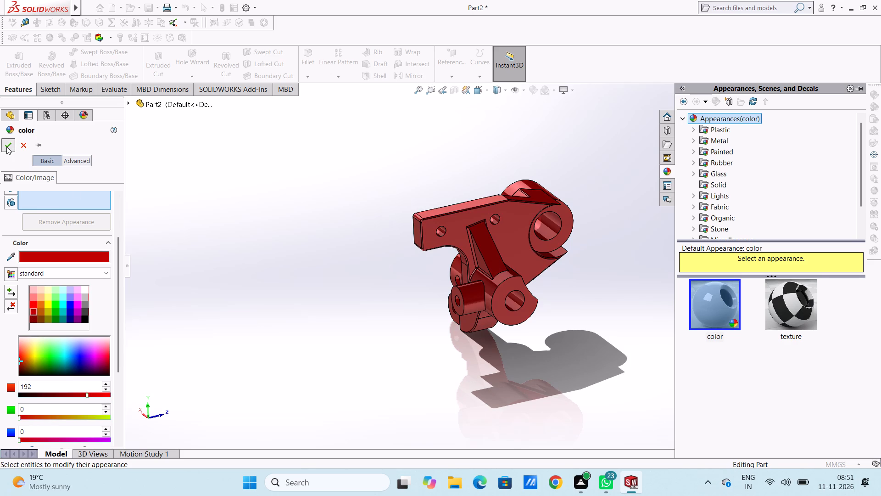
Apply the chromium plate metal appearance to the inner bore face of the large cylindrical boss.
scroll(549, 235, "down", 5)
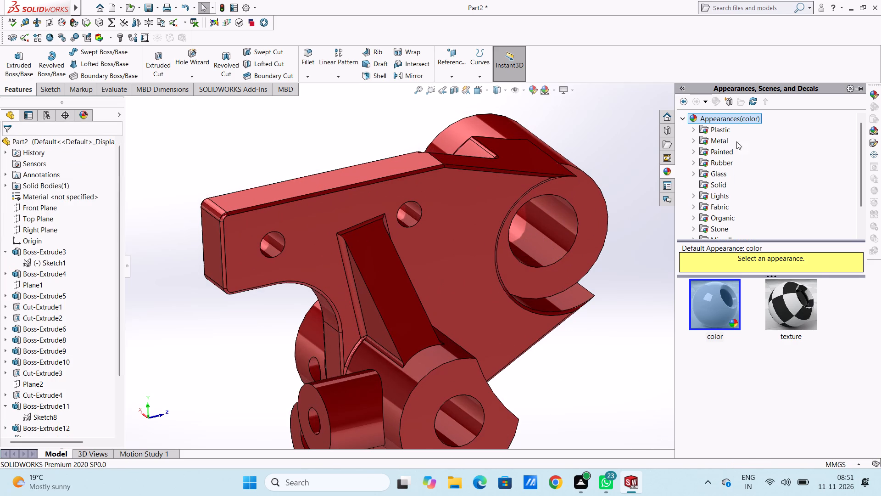
left_click(719, 140)
scroll(630, 225, "down", 2)
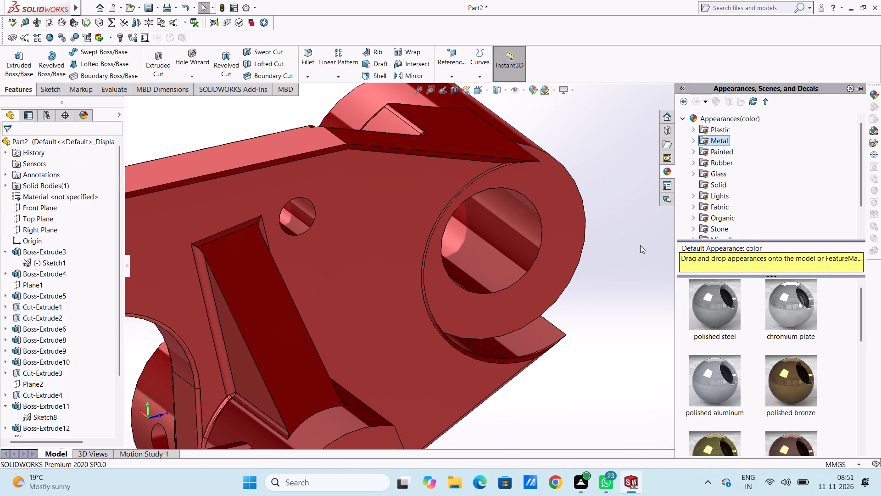
left_click_drag(796, 305, 527, 266)
left_click(526, 266)
scroll(493, 263, "up", 5)
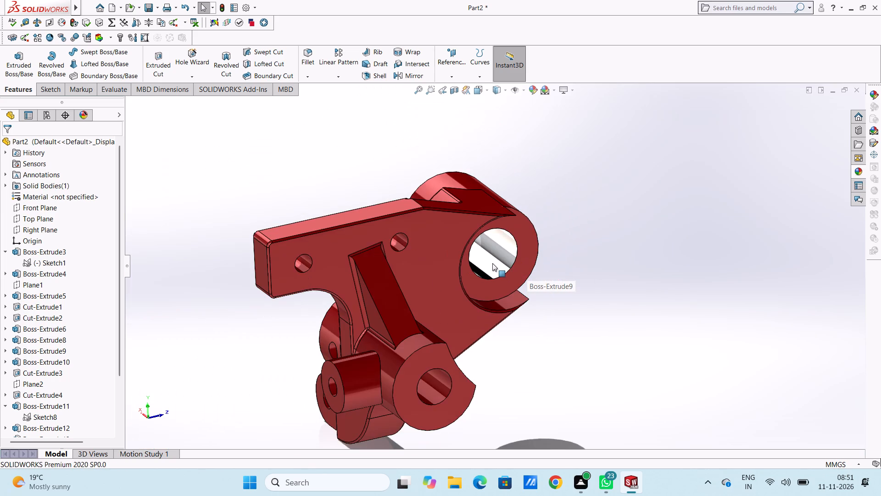
Apply the chromium plate metal appearance to the inner faces of the two small holes through the upper plate.
scroll(430, 220, "down", 4)
scroll(417, 276, "down", 1)
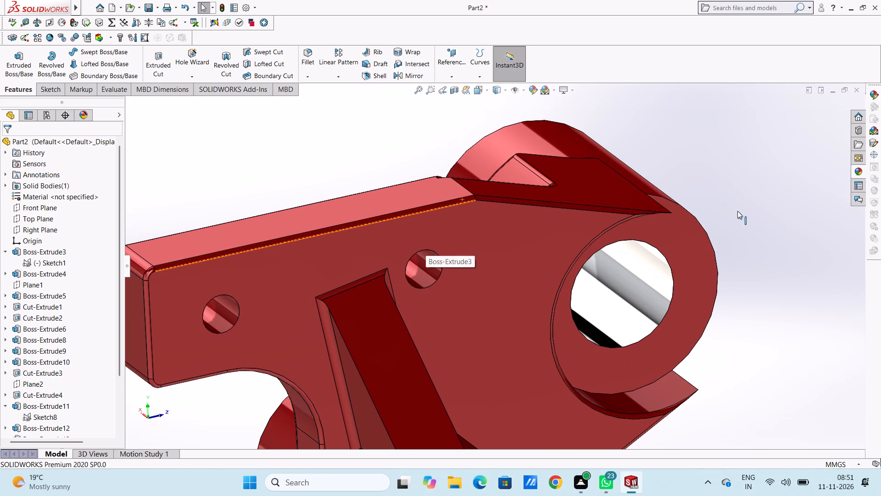
left_click(854, 170)
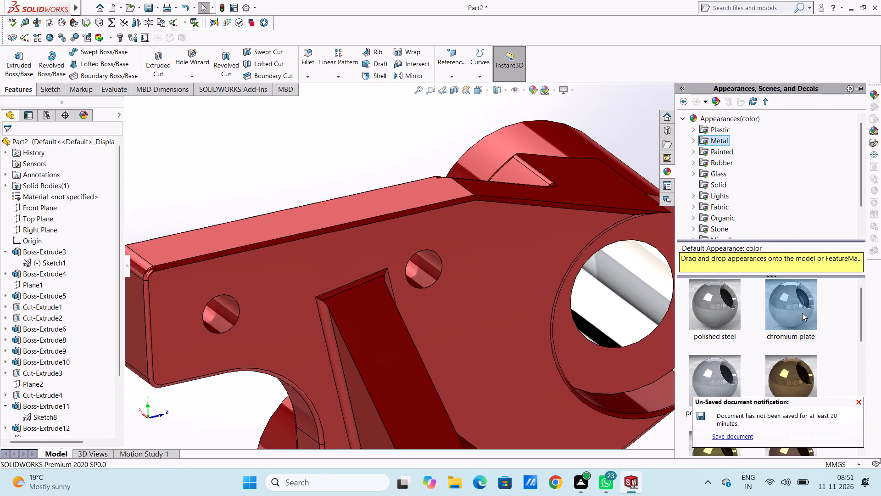
left_click_drag(794, 309, 429, 276)
left_click(429, 276)
scroll(429, 276, "up", 5)
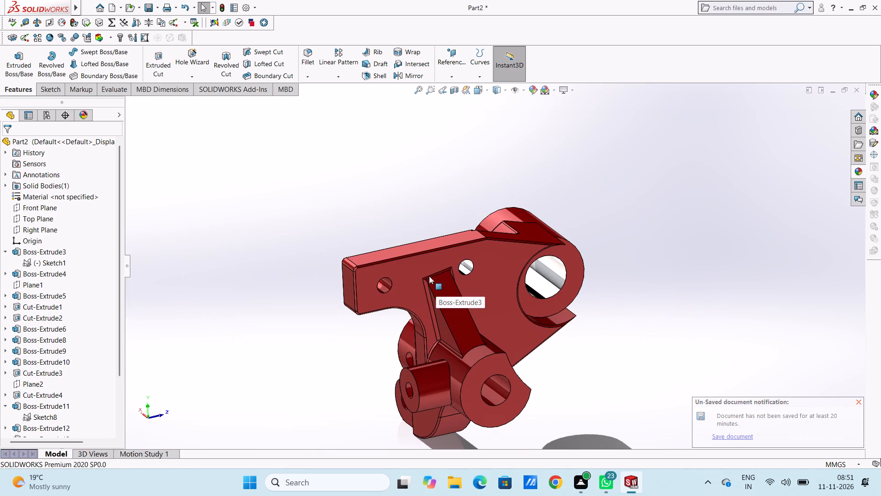
scroll(390, 283, "down", 4)
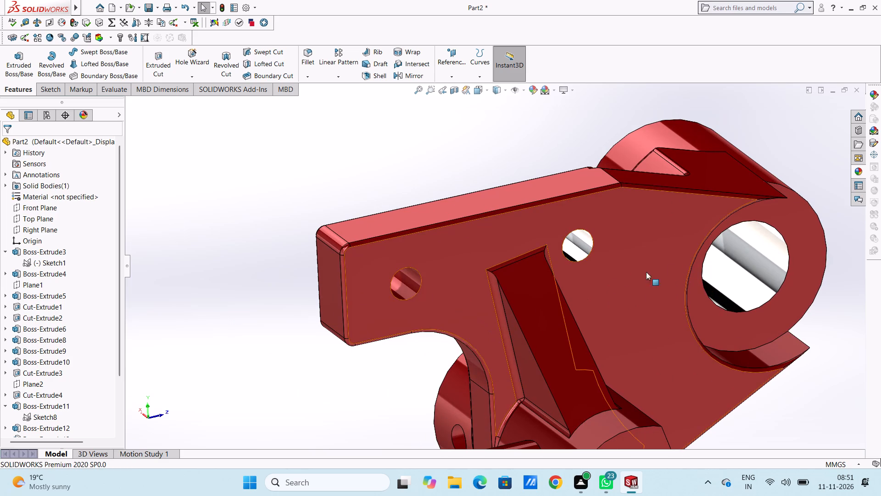
left_click(858, 169)
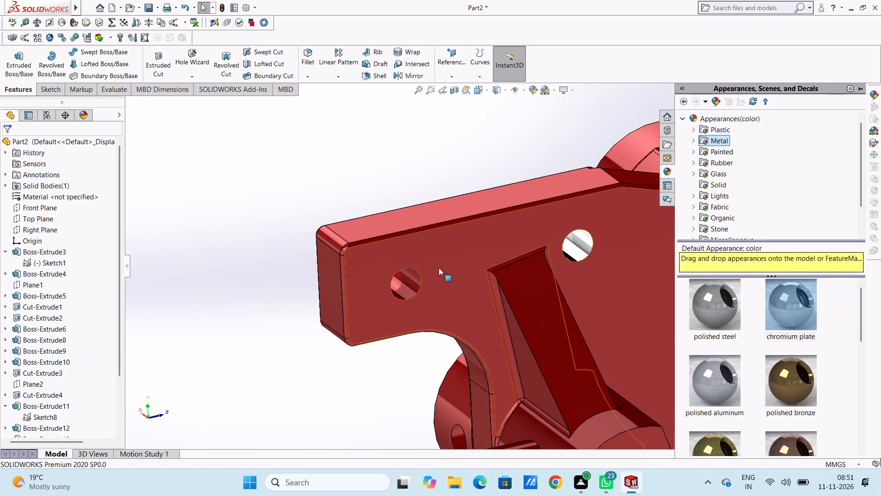
scroll(407, 292, "down", 2)
left_click_drag(790, 305, 402, 288)
left_click(402, 288)
scroll(492, 292, "up", 6)
Apply the chromium plate appearance to the inner bore face of the lower cylindrical boss.
scroll(519, 424, "down", 4)
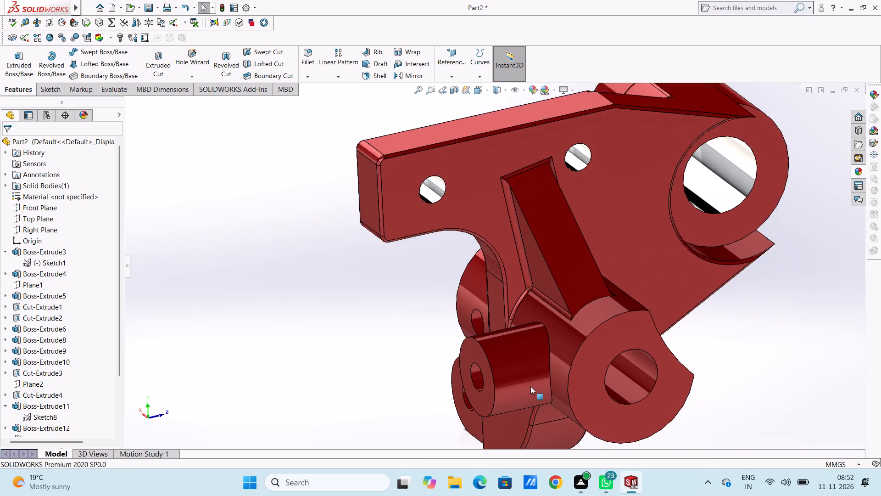
scroll(703, 363, "down", 1)
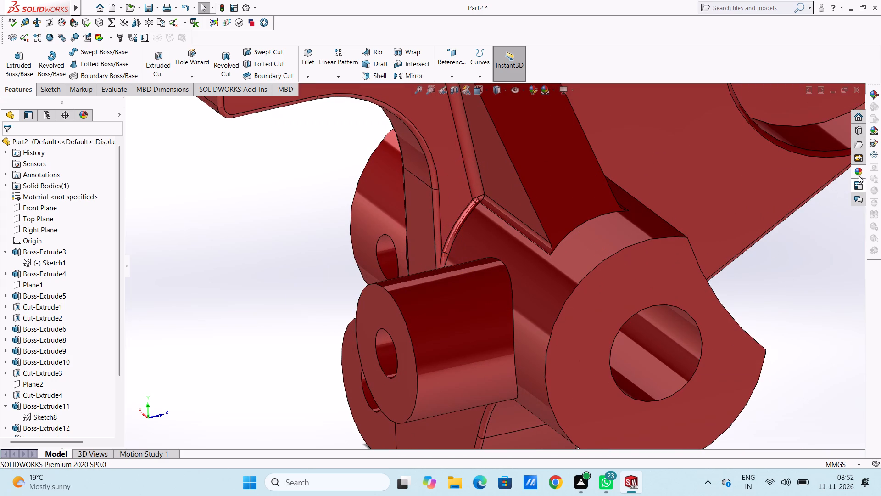
left_click(854, 172)
left_click_drag(797, 307, 645, 350)
left_click(645, 350)
scroll(645, 350, "up", 5)
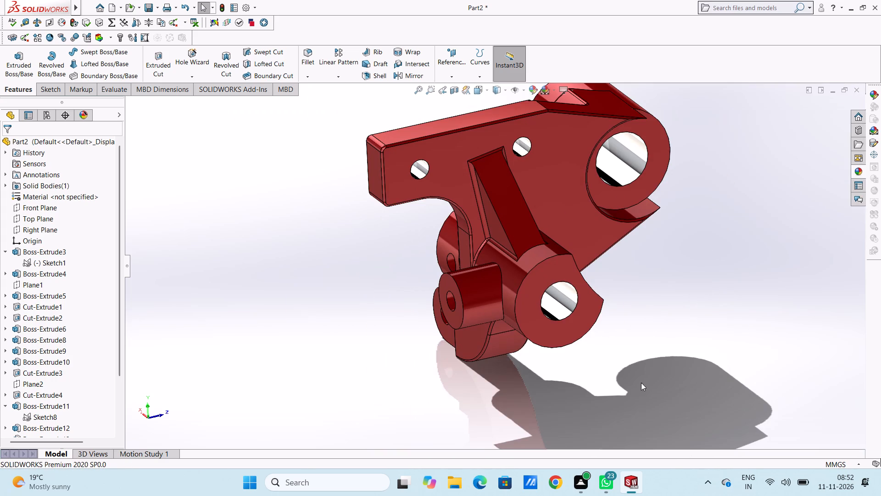
Apply the chromium plate appearance to the small cross hole in the side wall of the large boss.
scroll(513, 313, "down", 2)
scroll(524, 202, "up", 4)
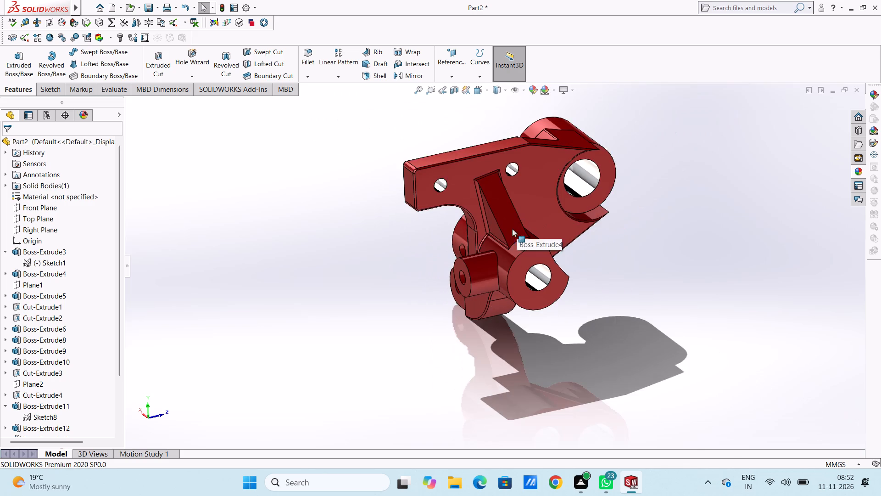
middle_click_drag(502, 230, 670, 279)
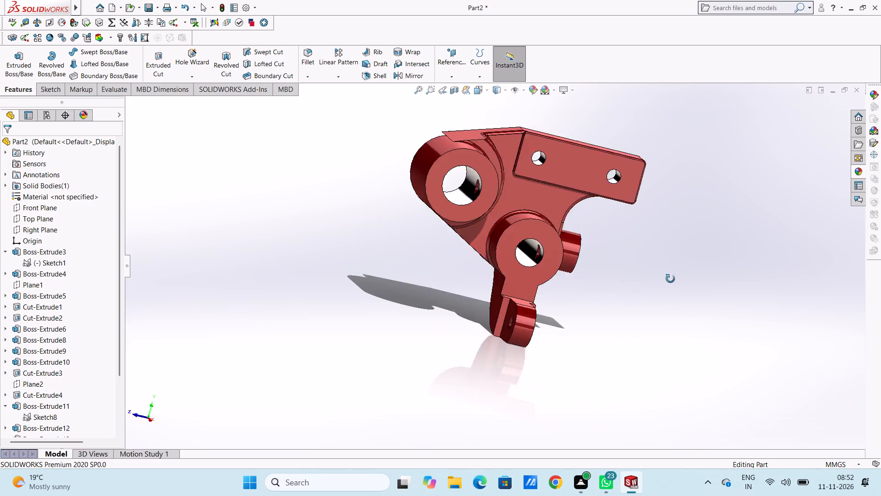
middle_click_drag(670, 279, 588, 310)
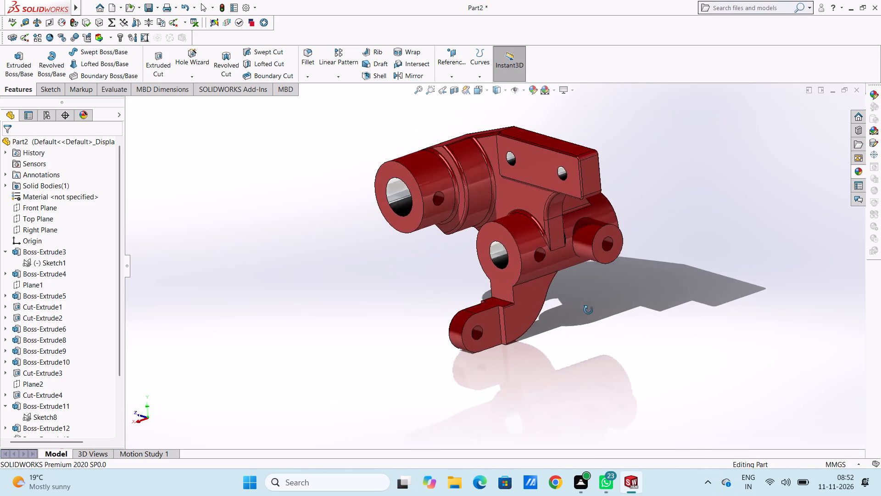
middle_click_drag(588, 310, 589, 311)
scroll(455, 186, "down", 5)
middle_click_drag(444, 178, 455, 214)
scroll(414, 170, "down", 4)
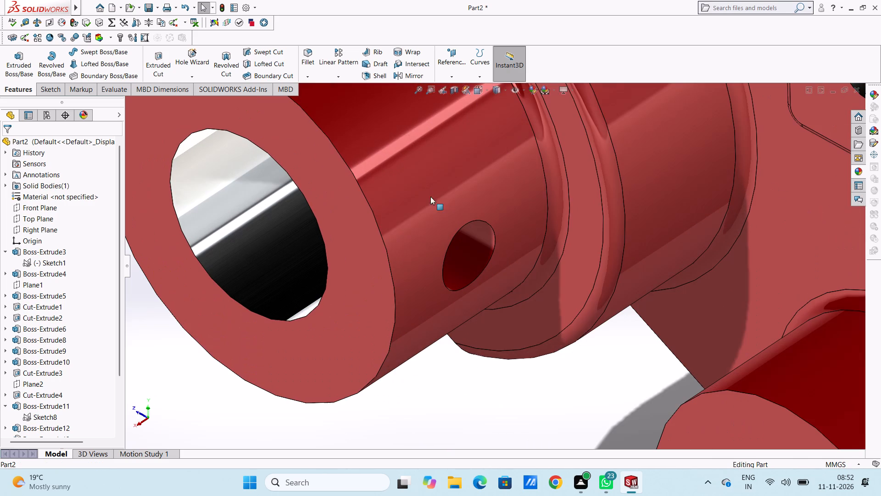
left_click(857, 172)
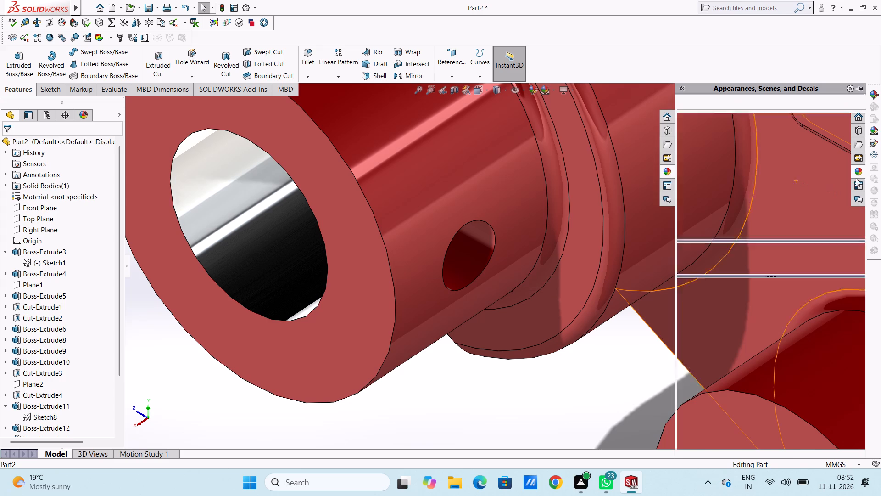
left_click_drag(793, 301, 478, 252)
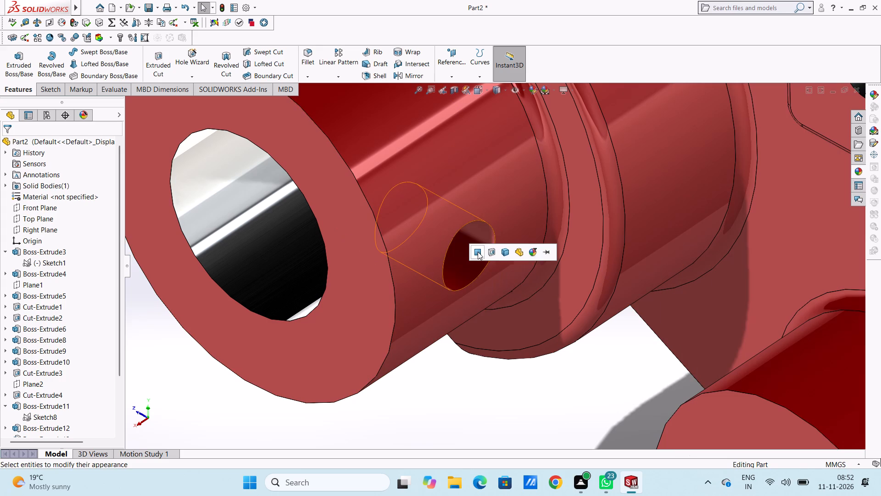
left_click(478, 252)
scroll(531, 339, "up", 6)
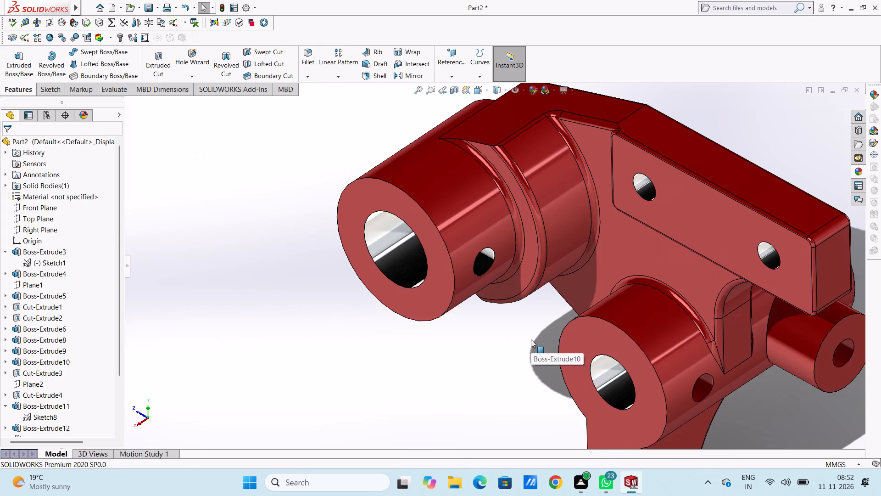
Apply the chromium plate appearance to the small cross hole in the side wall of the lower boss.
scroll(577, 359, "up", 4)
scroll(609, 327, "down", 5)
scroll(512, 310, "down", 5)
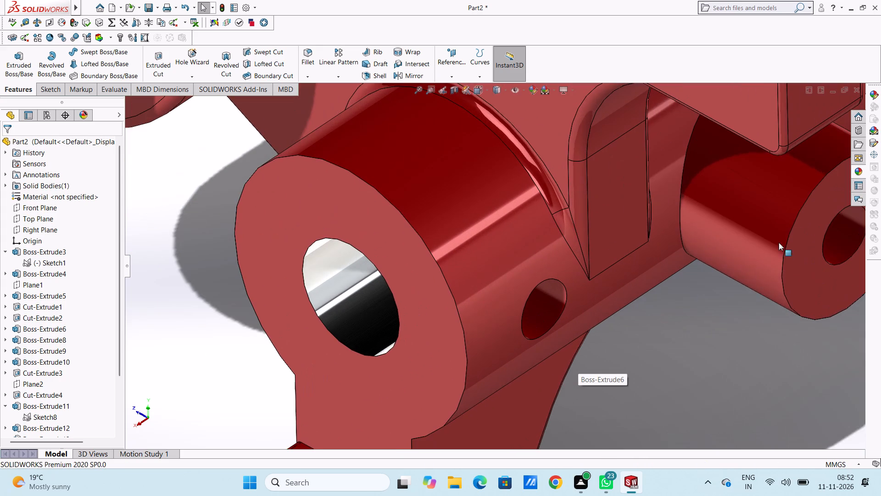
left_click(856, 171)
scroll(514, 314, "down", 5)
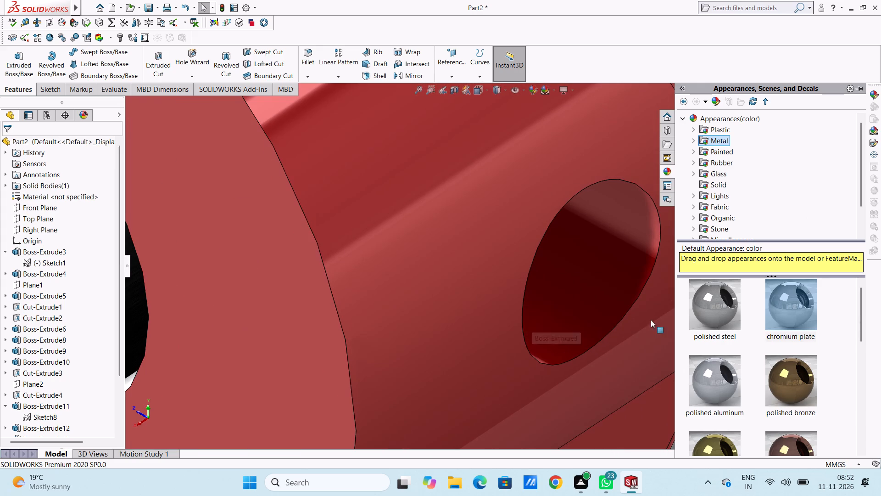
left_click_drag(806, 299, 634, 291)
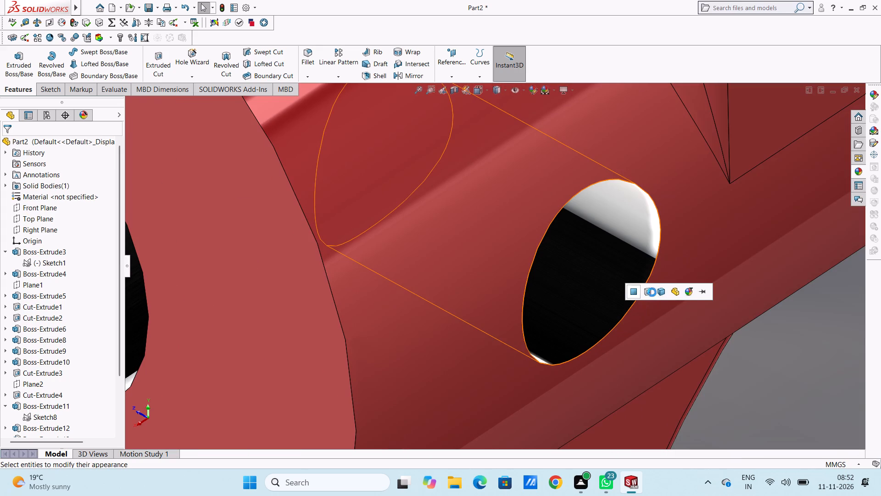
left_click(649, 292)
scroll(649, 292, "up", 11)
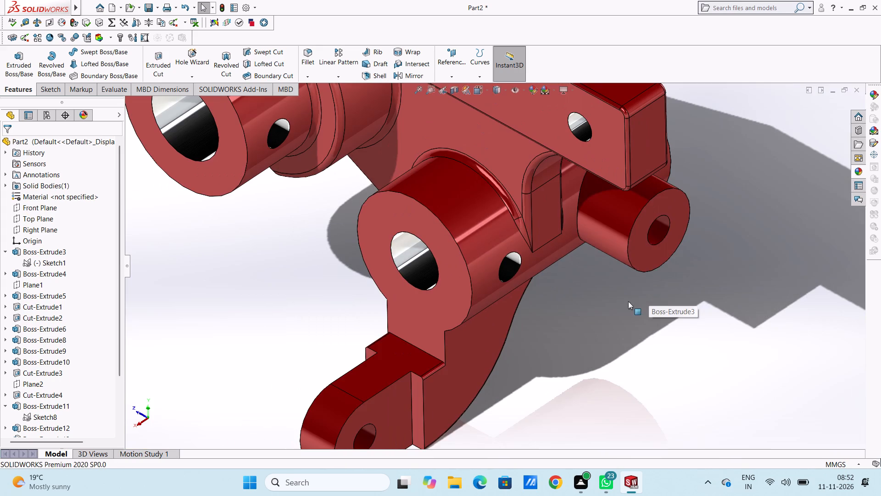
Apply the chromium plate appearance to the hole in the short cylindrical boss projecting beside the lower boss.
scroll(641, 209, "down", 5)
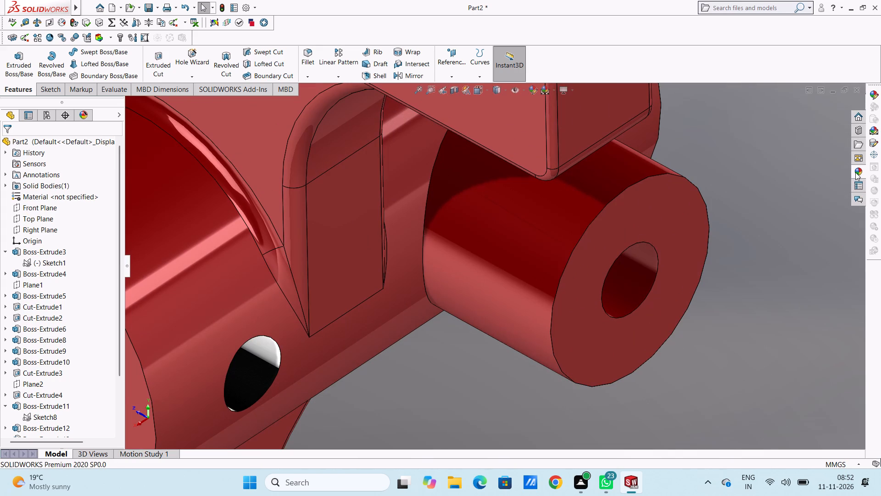
left_click(855, 172)
scroll(602, 282, "down", 4)
left_click_drag(793, 309, 647, 304)
left_click(636, 305)
scroll(636, 305, "up", 3)
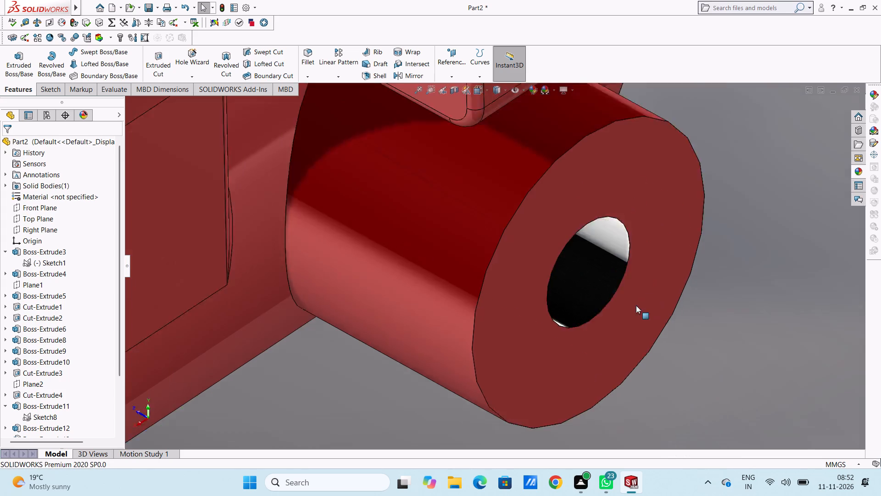
Apply the chromium plate appearance to the inner face of the hole in the rounded bottom lug.
scroll(636, 305, "up", 12)
scroll(310, 359, "down", 5)
scroll(355, 354, "down", 6)
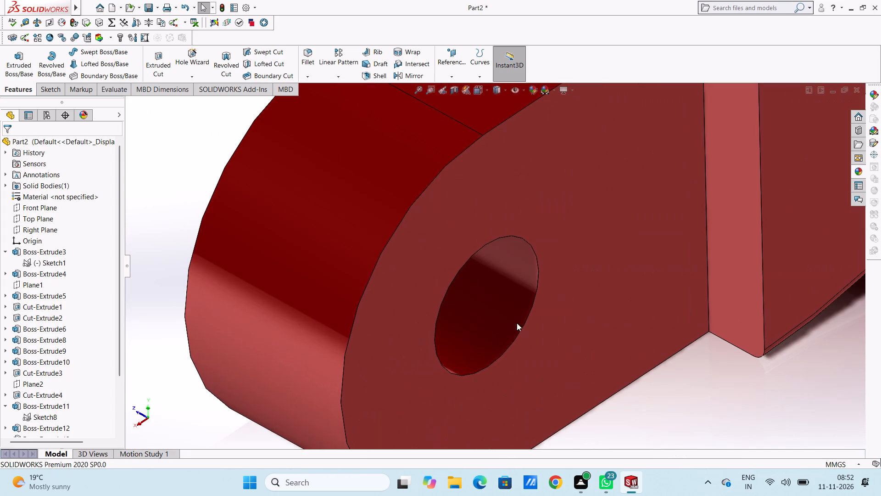
left_click(858, 171)
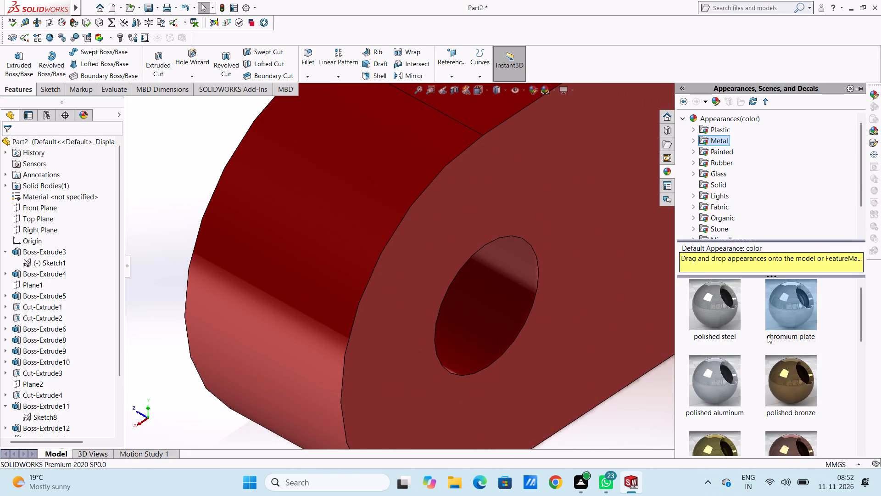
left_click_drag(791, 299, 500, 306)
left_click(499, 306)
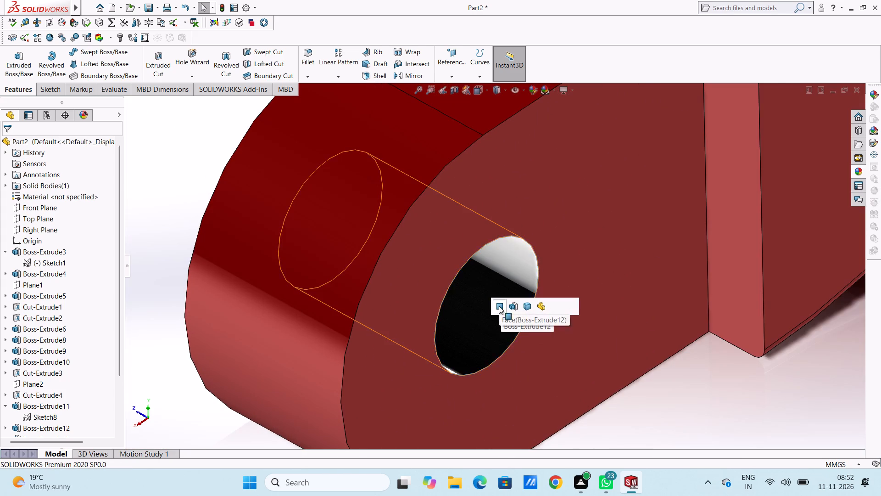
Apply the polished steel metal appearance to the bottom lug's flat side face and the narrow step face adjoining it.
scroll(499, 306, "up", 7)
scroll(494, 243, "down", 3)
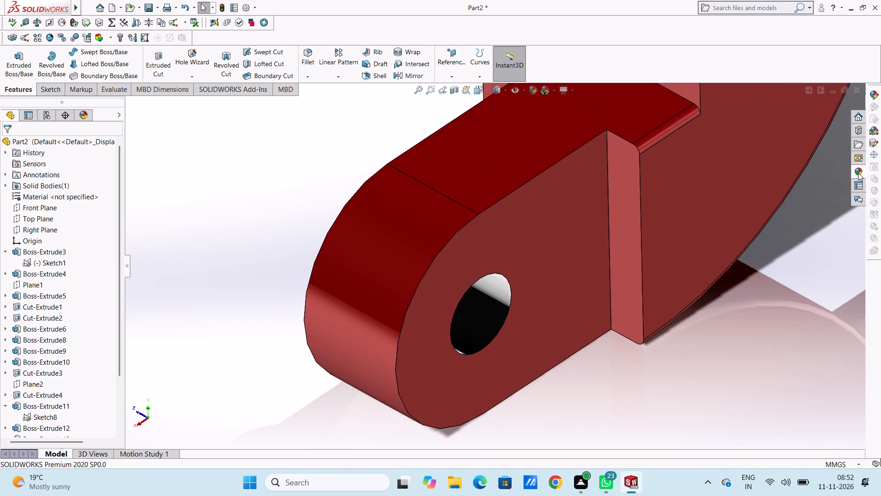
left_click(858, 171)
left_click_drag(725, 304, 546, 277)
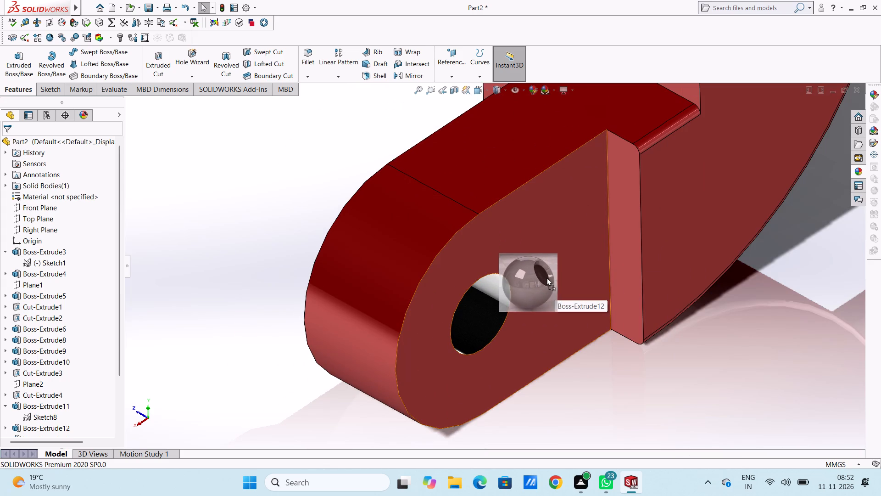
left_click_drag(546, 277, 544, 258)
left_click(545, 258)
scroll(622, 197, "down", 6)
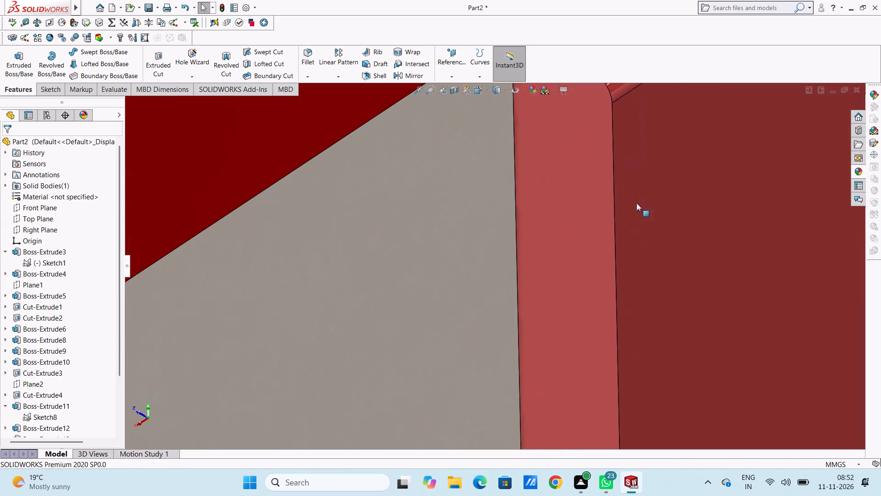
left_click(856, 172)
left_click_drag(710, 300, 588, 266)
left_click(588, 266)
scroll(588, 266, "up", 10)
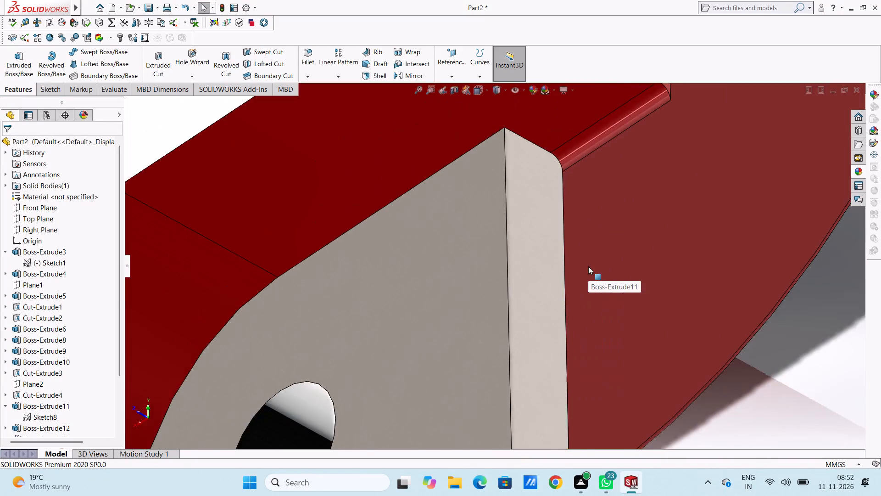
Apply the polished steel appearance to the narrow step face on the opposite side of the bottom lug.
scroll(588, 266, "up", 3)
middle_click_drag(364, 285, 435, 345)
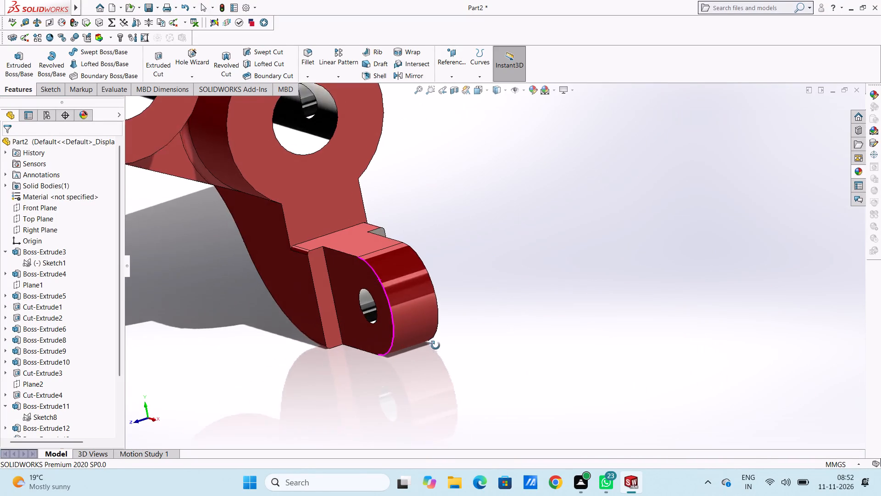
middle_click_drag(435, 345, 437, 345)
scroll(386, 313, "down", 7)
scroll(373, 218, "down", 2)
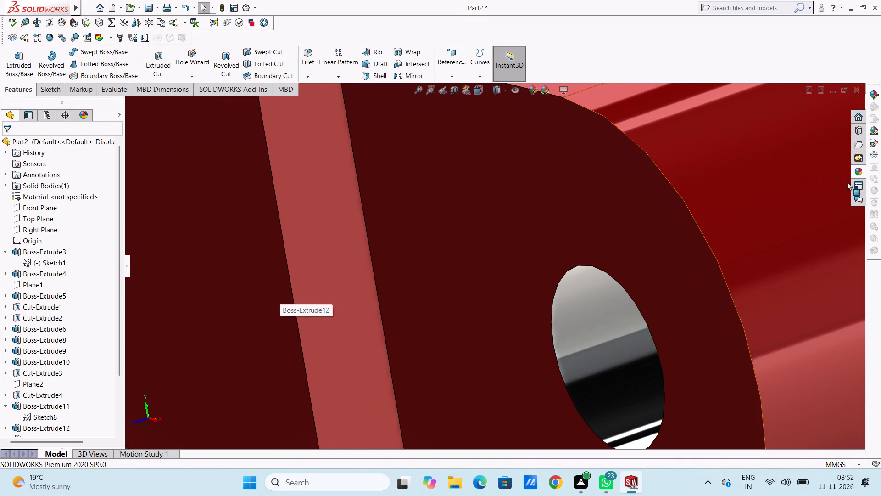
left_click(856, 171)
left_click_drag(732, 303, 370, 297)
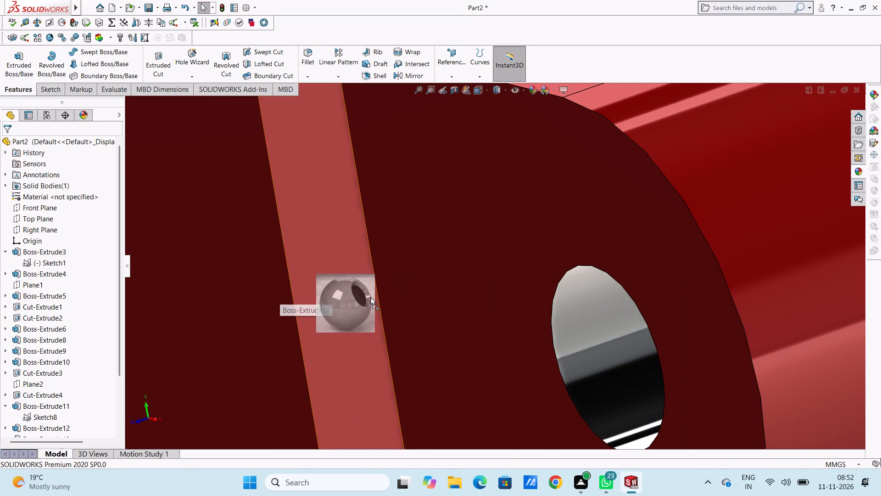
left_click_drag(370, 297, 369, 296)
left_click(369, 296)
scroll(436, 281, "up", 4)
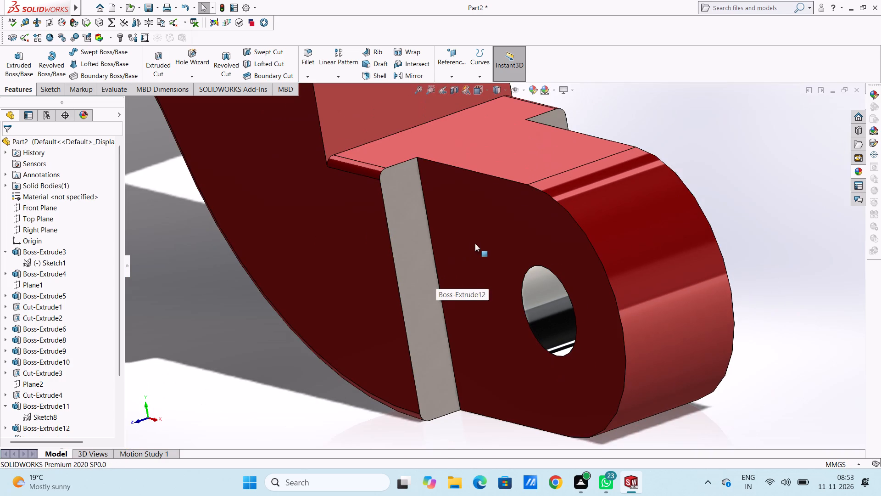
Apply the polished steel appearance to the flat face around the hole on the opposite side of the bottom lug.
left_click(854, 172)
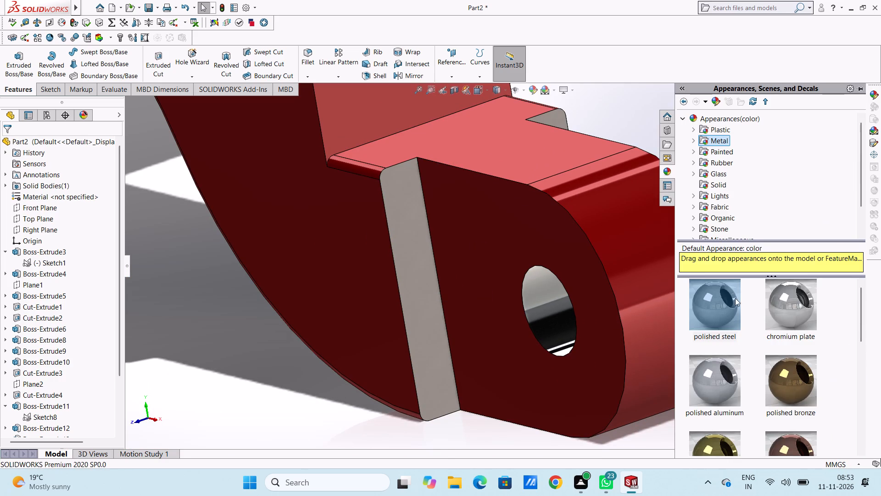
left_click_drag(733, 294, 524, 271)
left_click(523, 271)
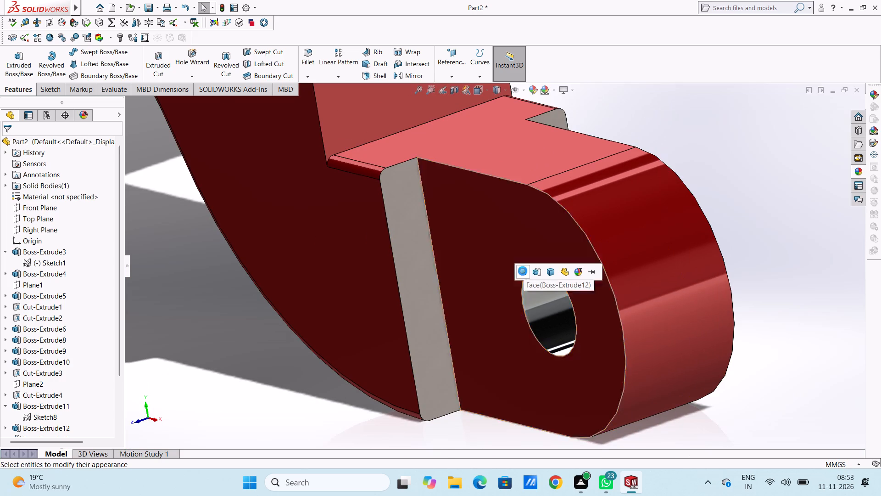
scroll(523, 271, "up", 10)
left_click(564, 263)
middle_click_drag(652, 244, 568, 254)
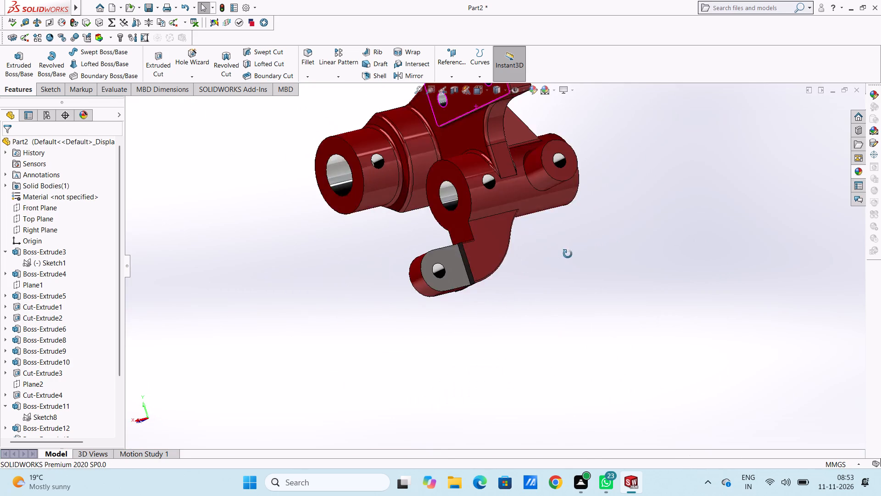
Clear the face selection and inspect the coloured bracket from all sides, checking the finishes on its bores, holes and bottom lug.
middle_click_drag(568, 254, 569, 283)
key("ctrl+7")
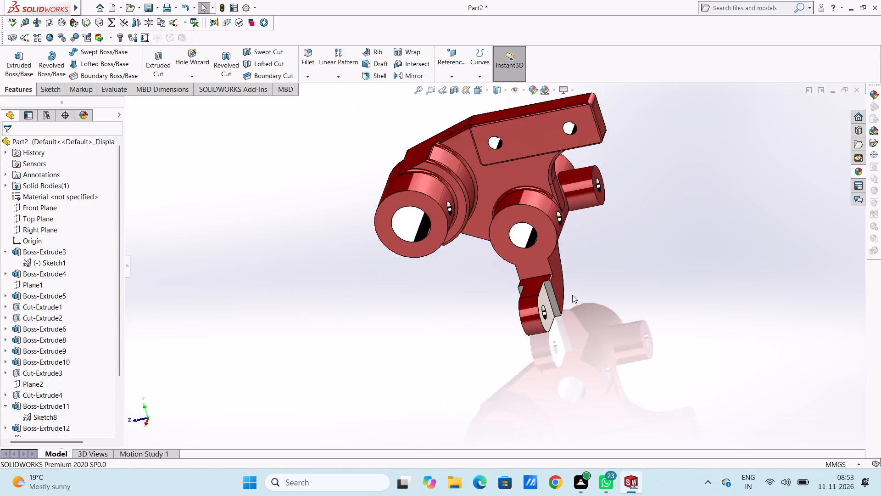
key("Escape")
key("Escape")
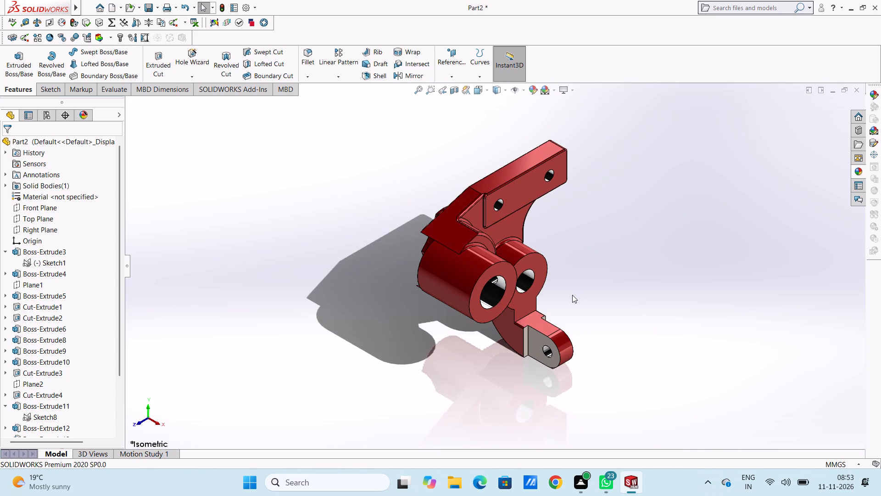
middle_click_drag(573, 294, 725, 370)
scroll(648, 284, "up", 1)
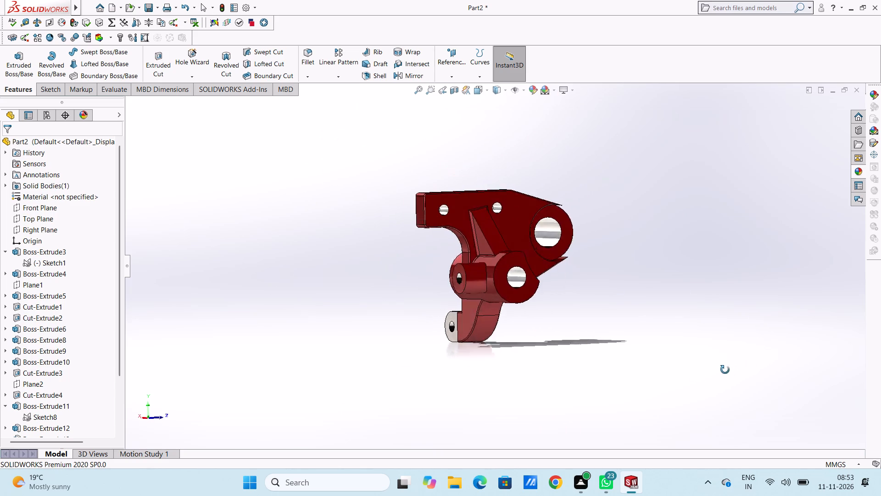
middle_click_drag(725, 370, 698, 380)
scroll(656, 373, "up", 3)
middle_click_drag(574, 316, 639, 358)
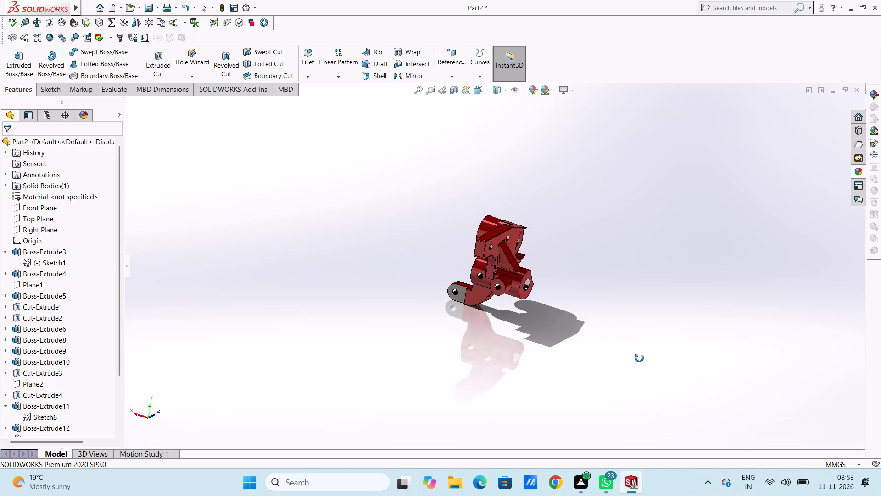
middle_click_drag(639, 358, 648, 349)
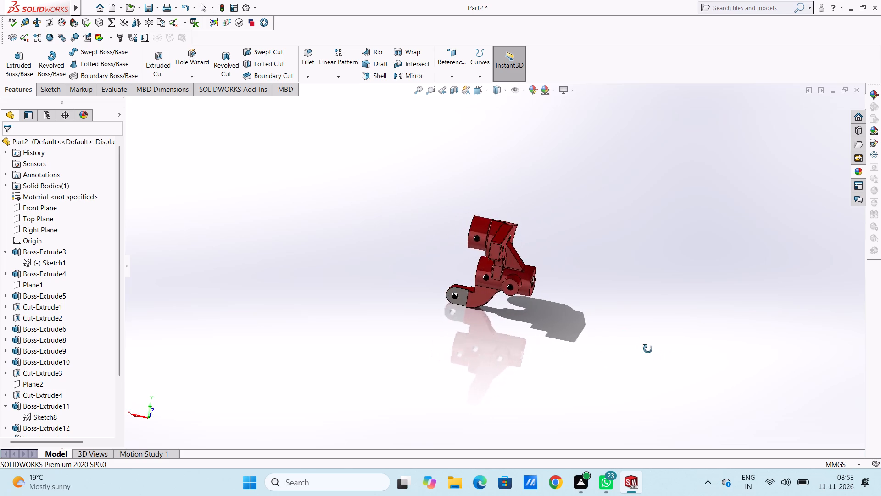
middle_click_drag(648, 349, 595, 340)
scroll(509, 268, "down", 3)
middle_click_drag(569, 295, 602, 310)
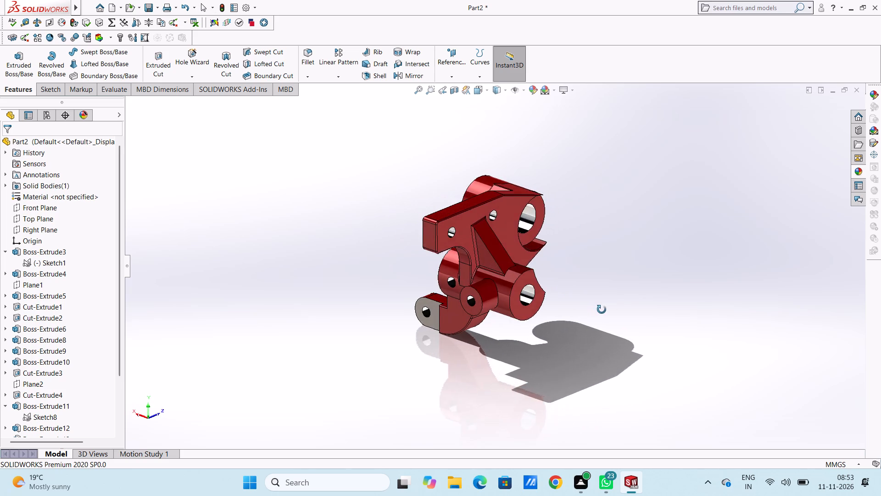
middle_click_drag(602, 310, 599, 309)
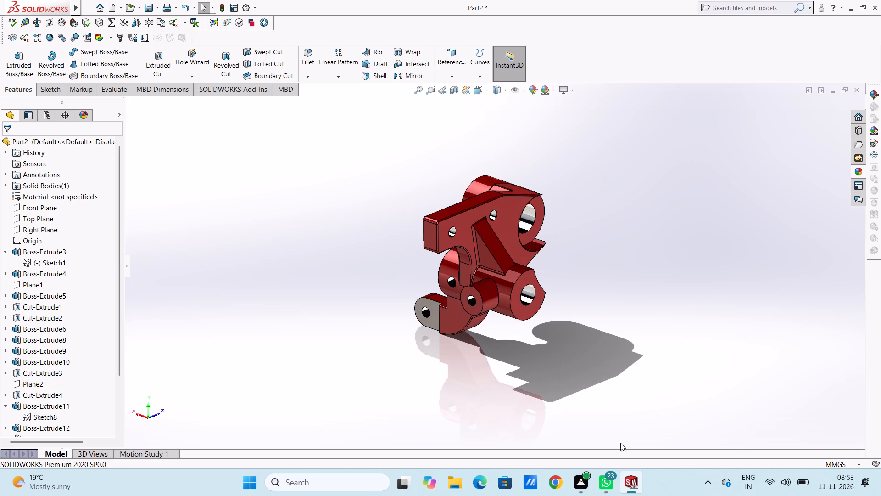
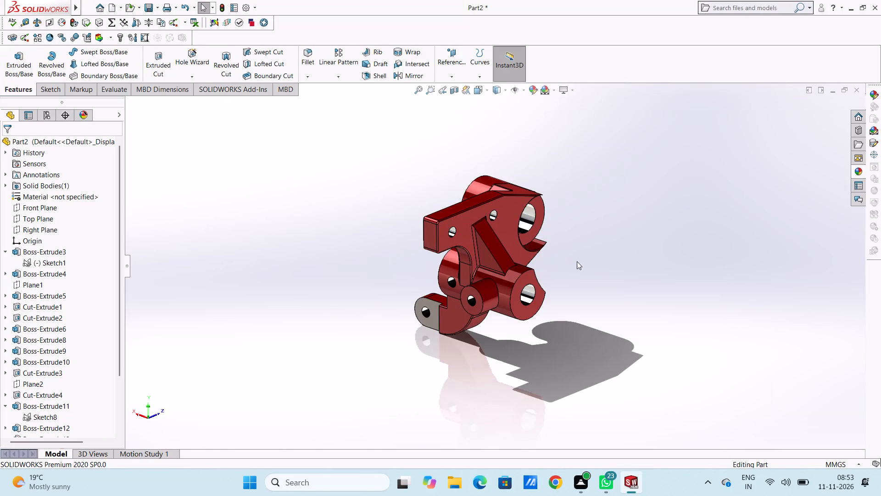
Save the part in the Documents folder as "Knuckle bracket with rib, pin stub and three bosses".
key("ctrl+v")
key("ctrl+s")
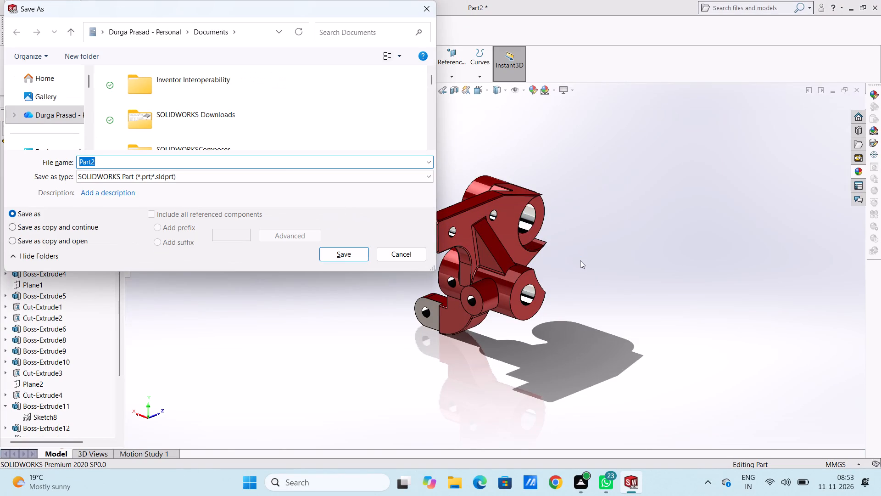
key("ctrl+v")
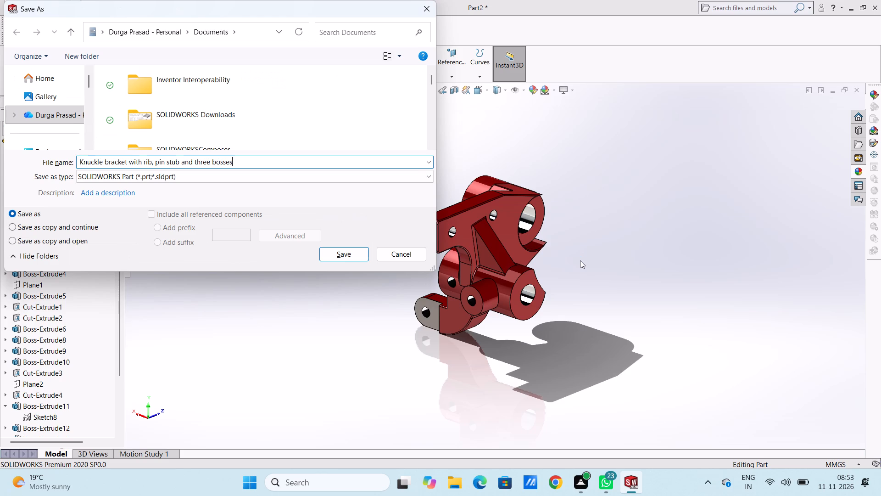
left_click(343, 254)
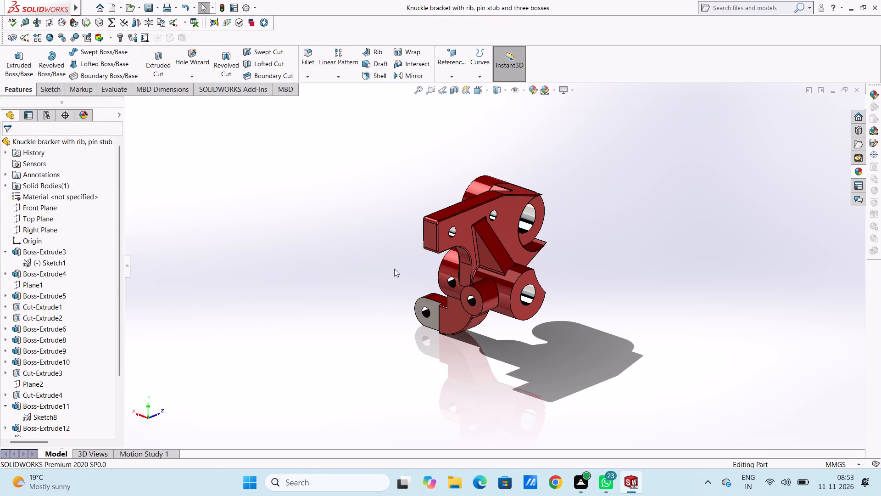
Save a PDF copy of the bracket (Adobe Portable Document Format) under the same name in the Documents folder.
left_click(158, 9)
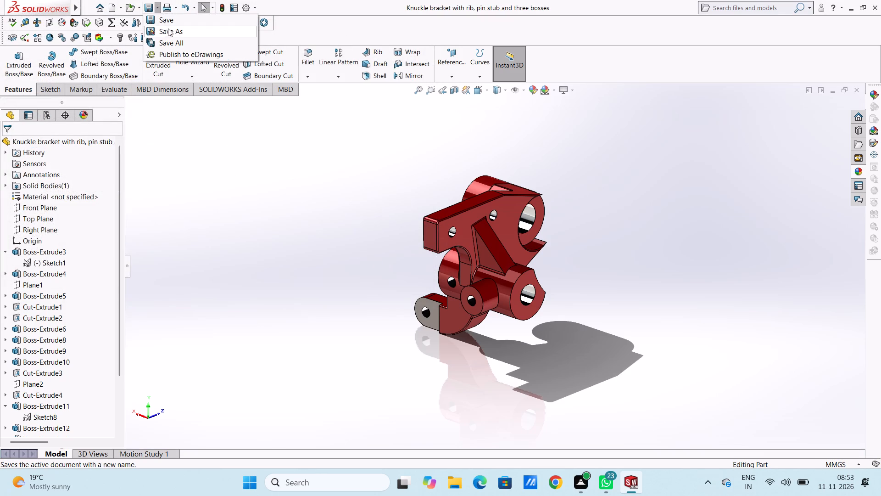
left_click(168, 29)
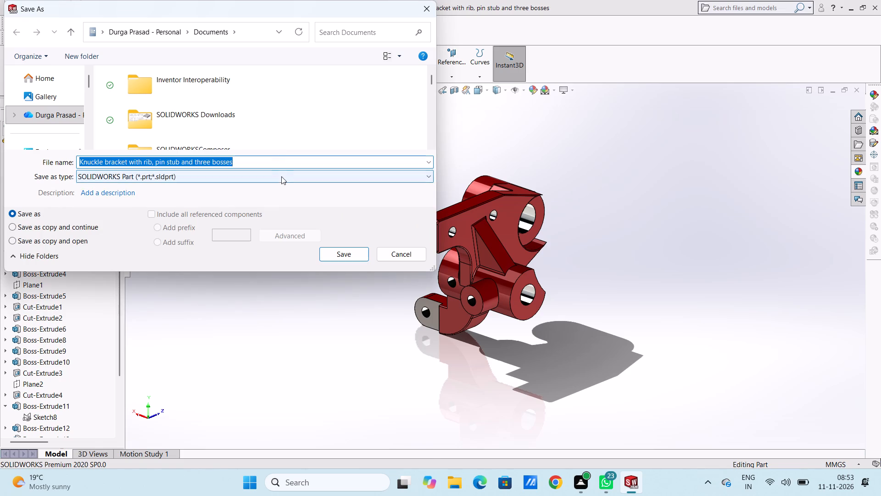
left_click(281, 176)
left_click(277, 249)
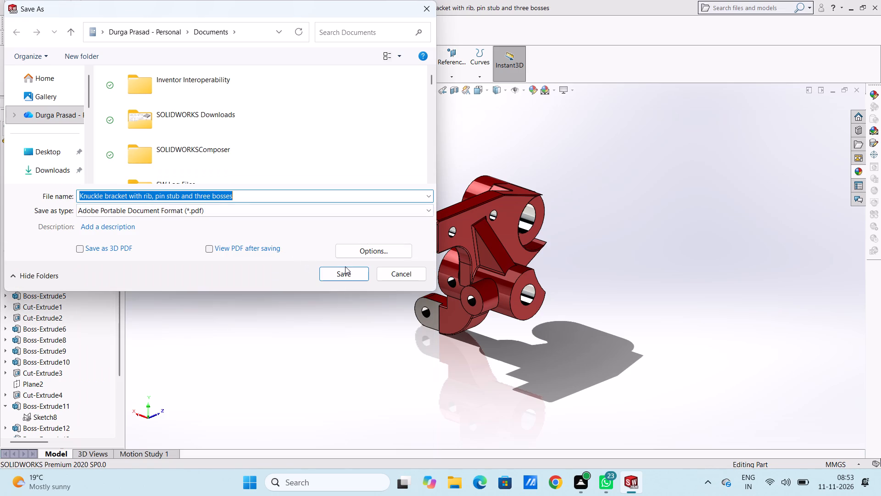
left_click(339, 277)
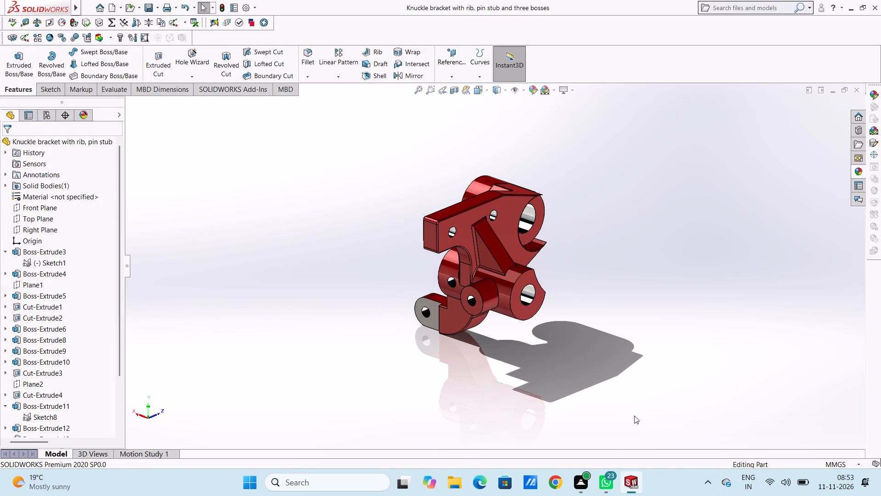